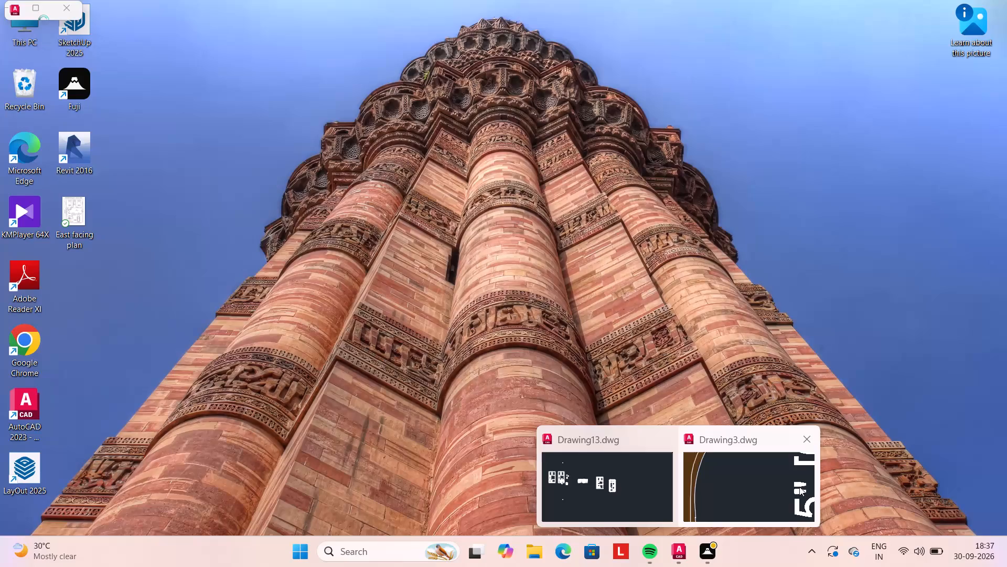
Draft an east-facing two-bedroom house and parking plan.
Close the Drawing3.dwg window, saving its changes.
click(801, 439)
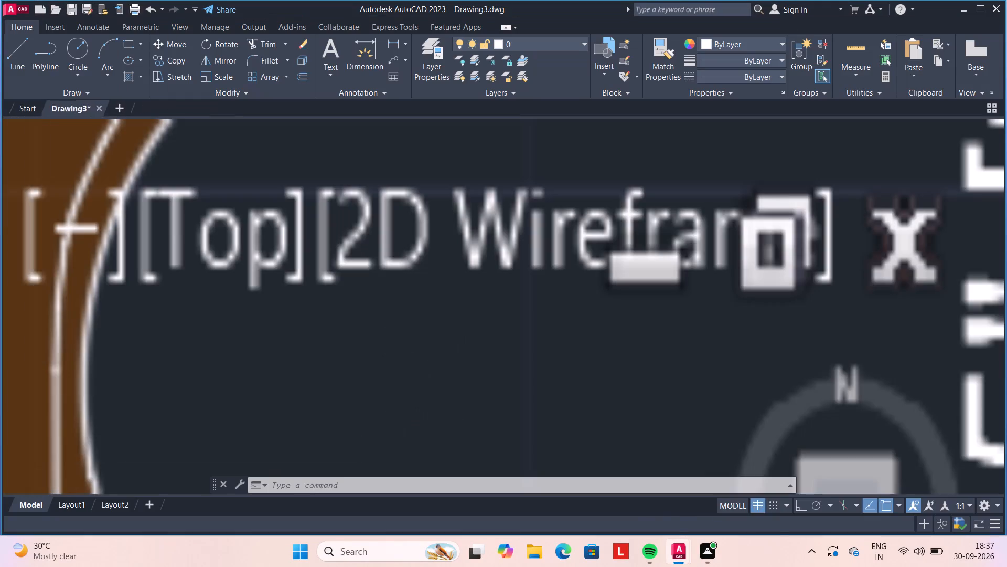
click(466, 299)
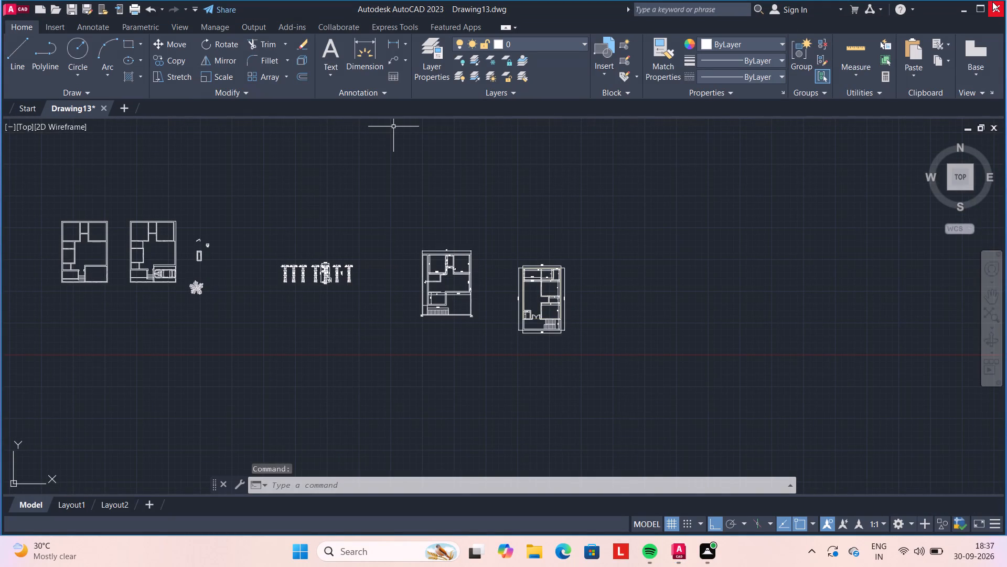
Quit the AutoCAD session holding Drawing13.dwg, saving the drawing's changes.
click(992, 2)
click(451, 299)
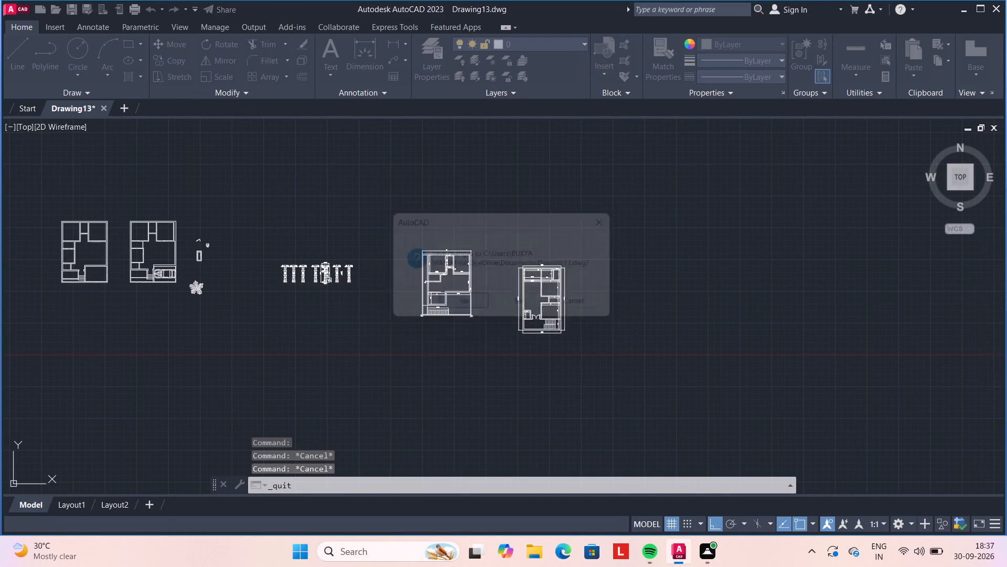
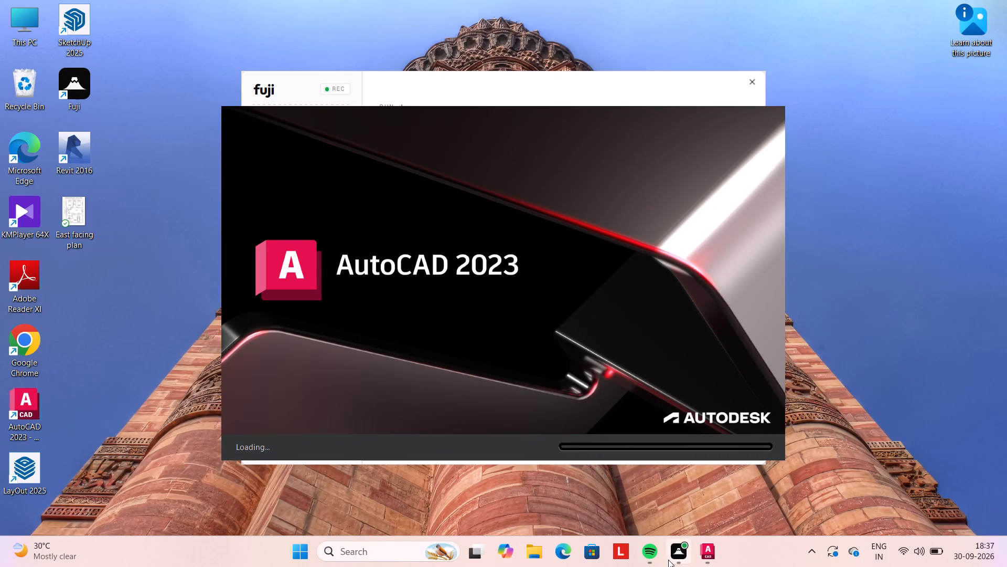
Create a new blank drawing from the start page.
click(704, 412)
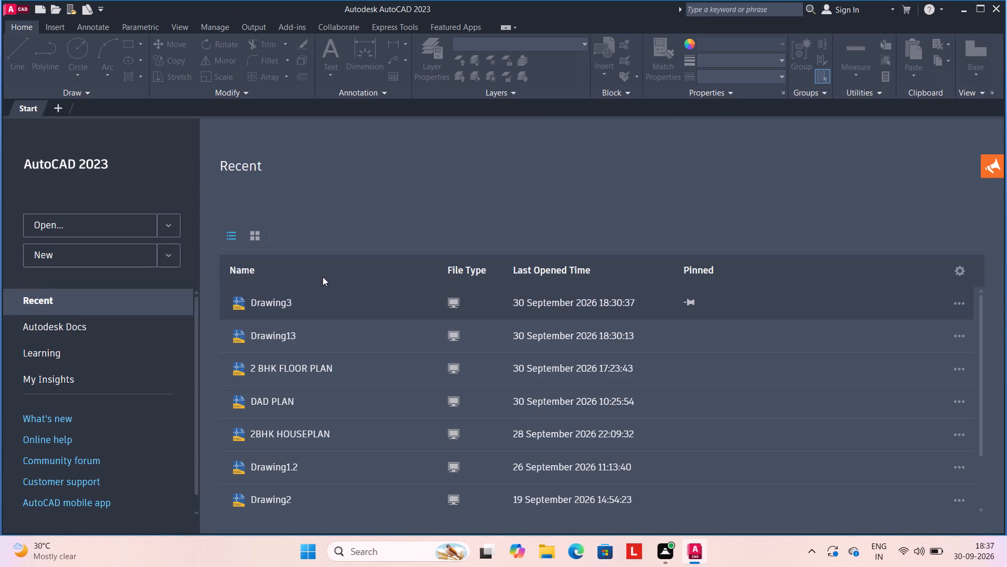
click(111, 257)
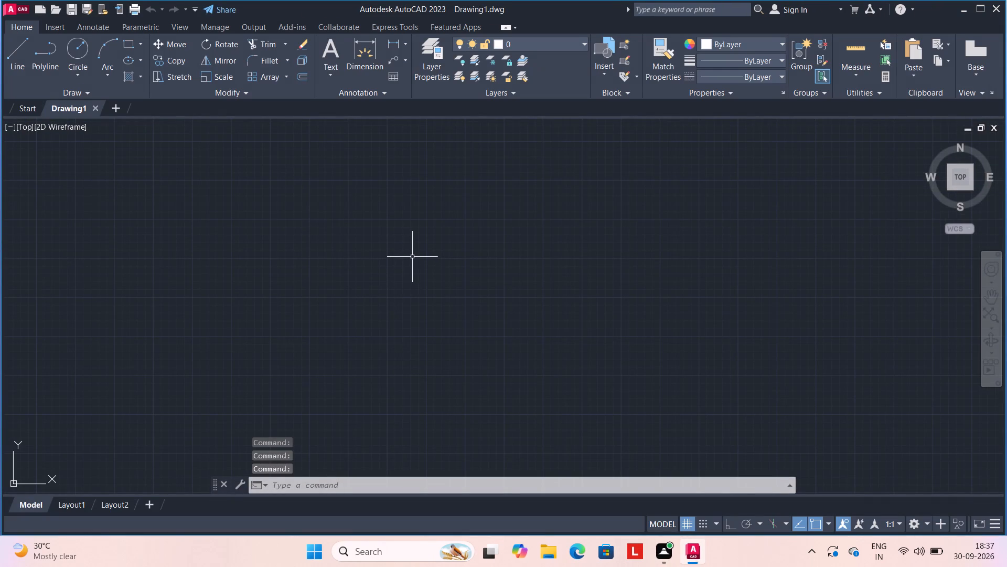
Configure the drawing units to Engineering length with 0'-0.00" precision and an insertion scale in inches.
text(UN)
key(Return)
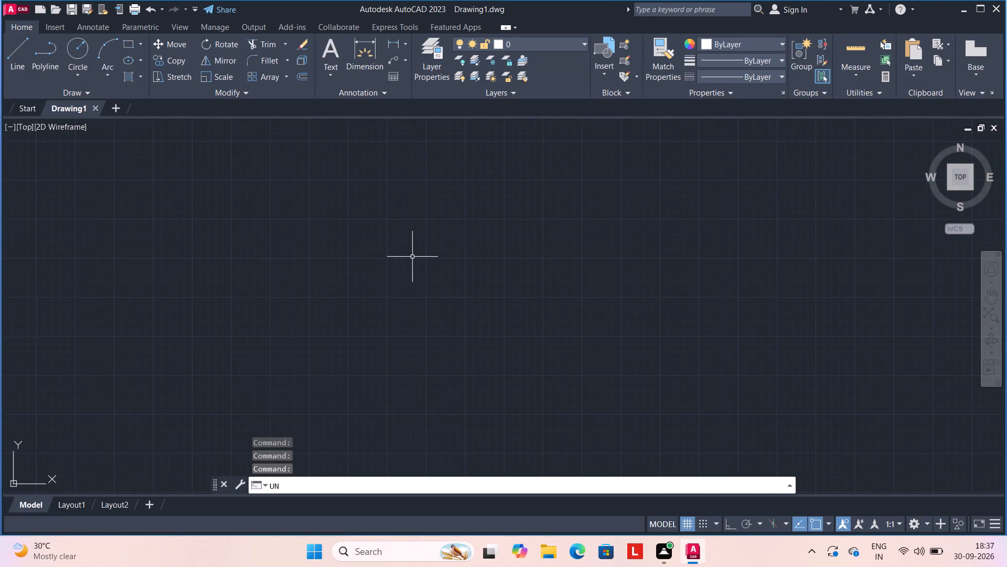
click(434, 178)
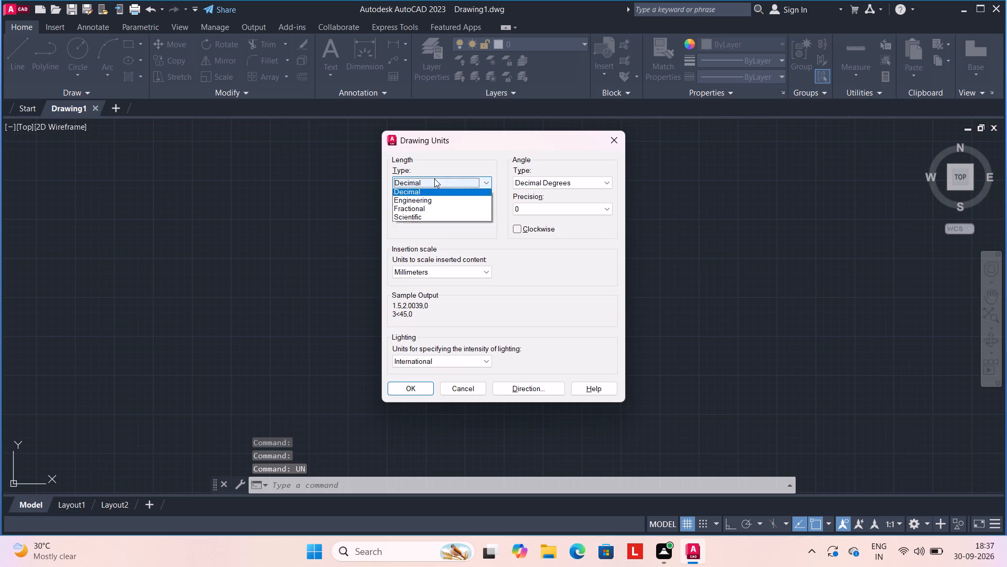
click(434, 210)
click(429, 209)
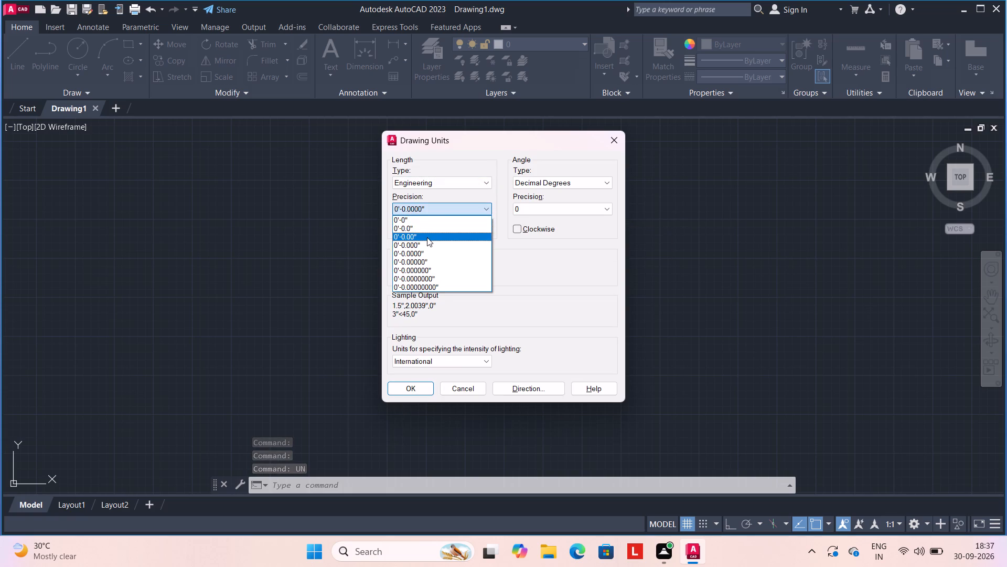
click(427, 237)
click(426, 273)
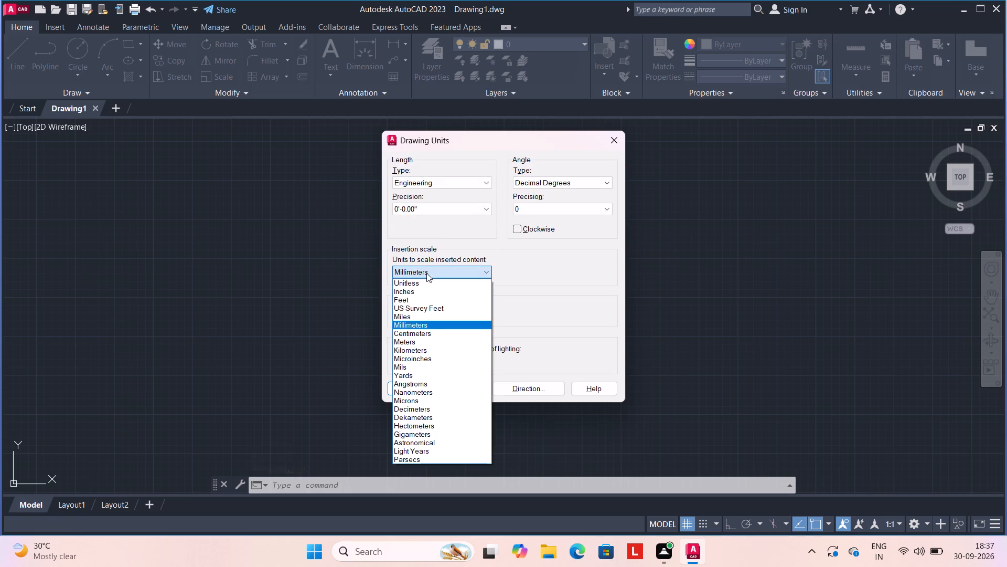
click(418, 294)
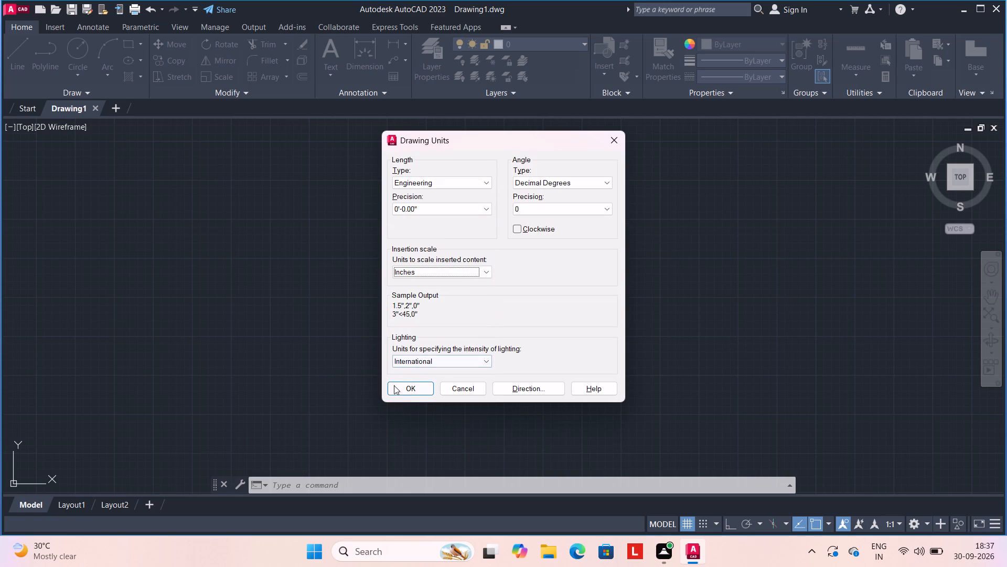
click(406, 391)
Set the ISO-25 dimension style's primary units to Engineering format with 0'-0.00" precision.
key(d)
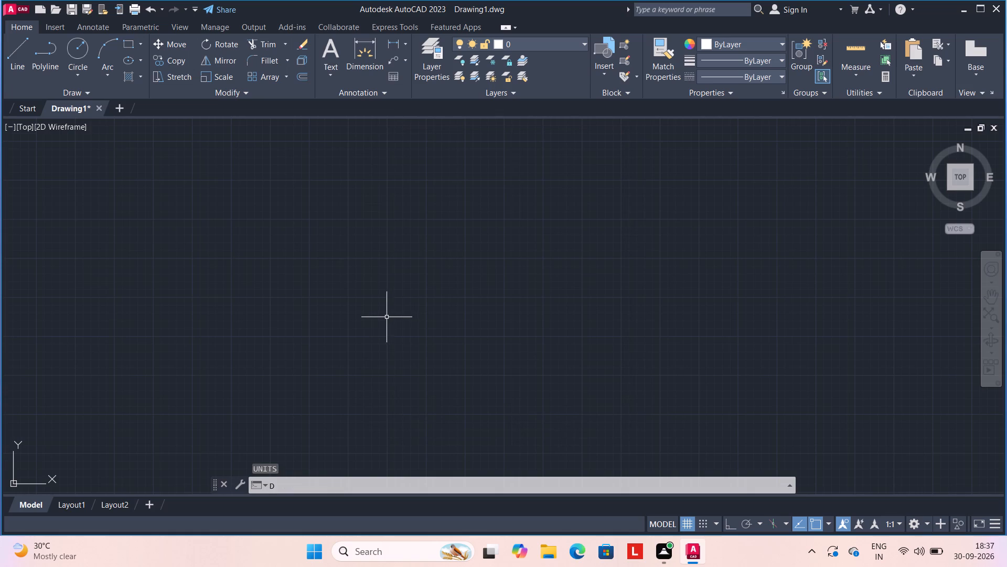
key(space)
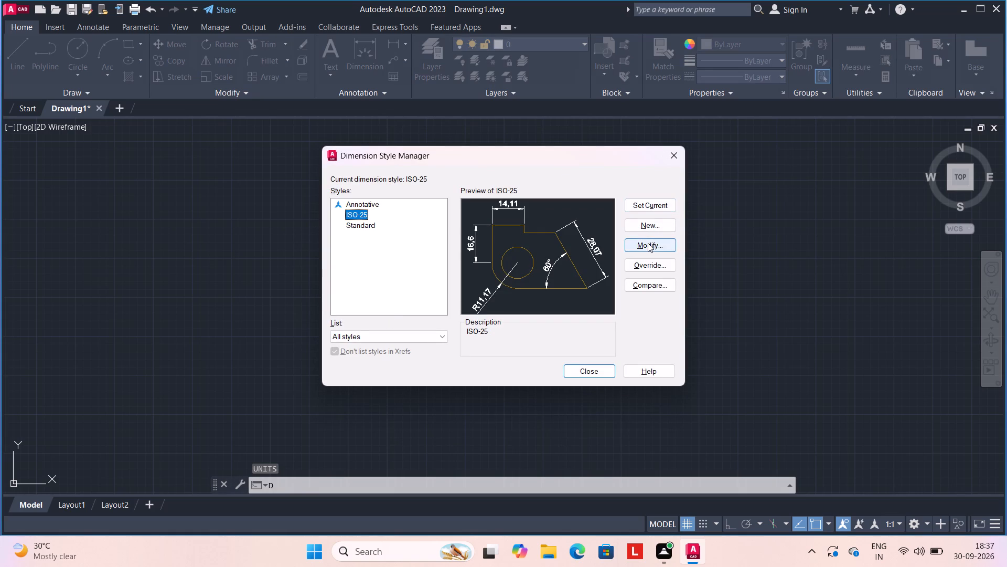
click(648, 243)
click(439, 128)
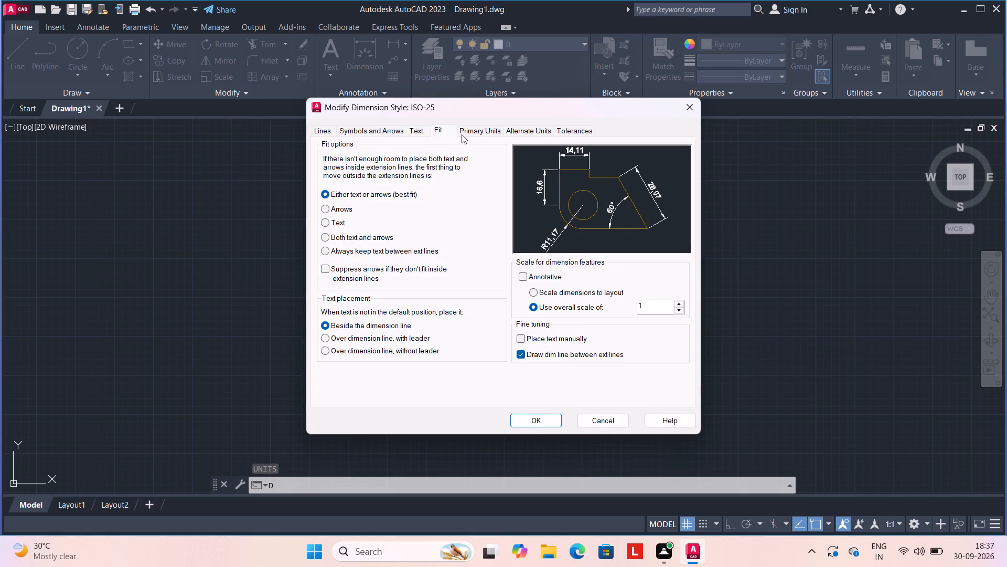
click(470, 134)
click(416, 156)
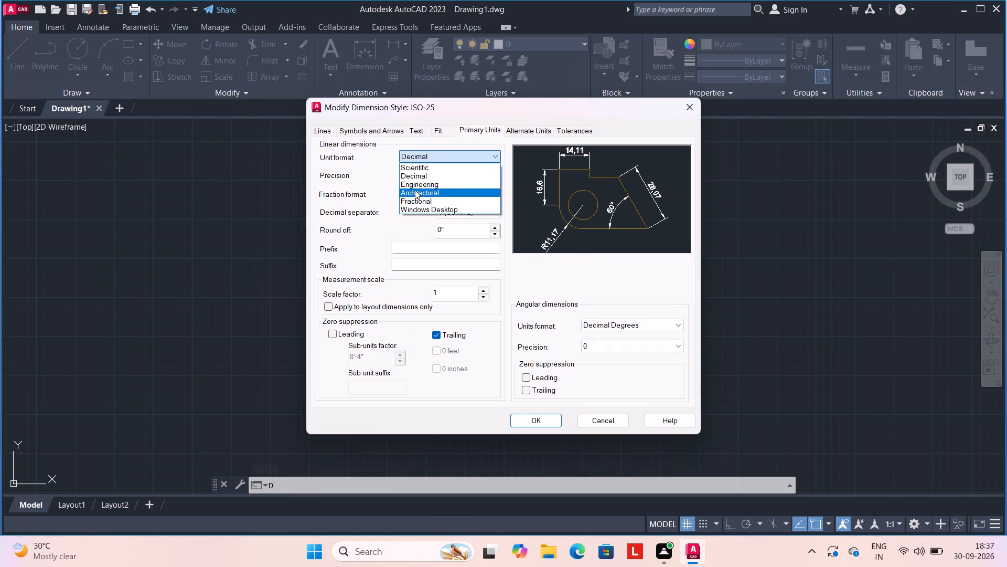
click(415, 186)
click(431, 176)
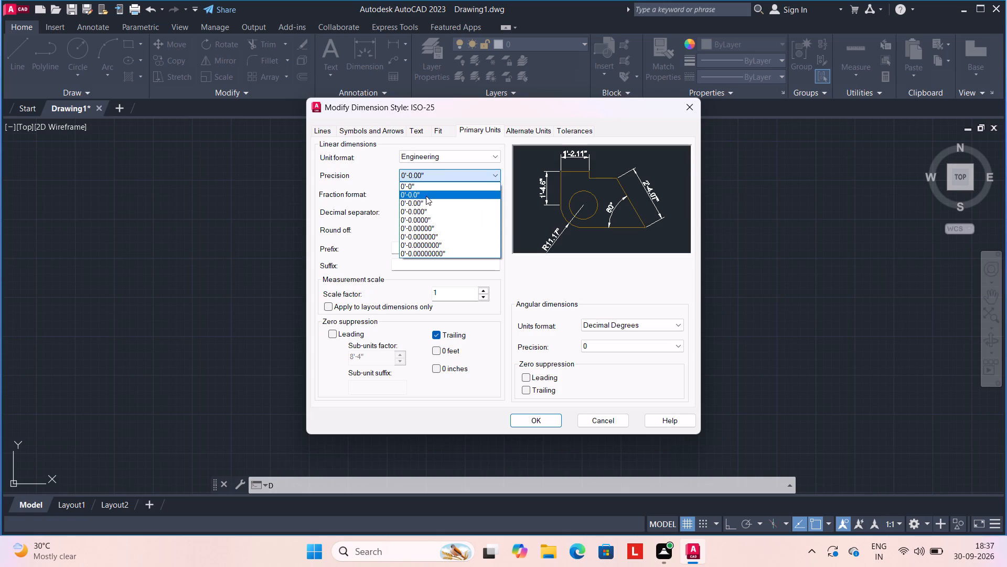
click(423, 201)
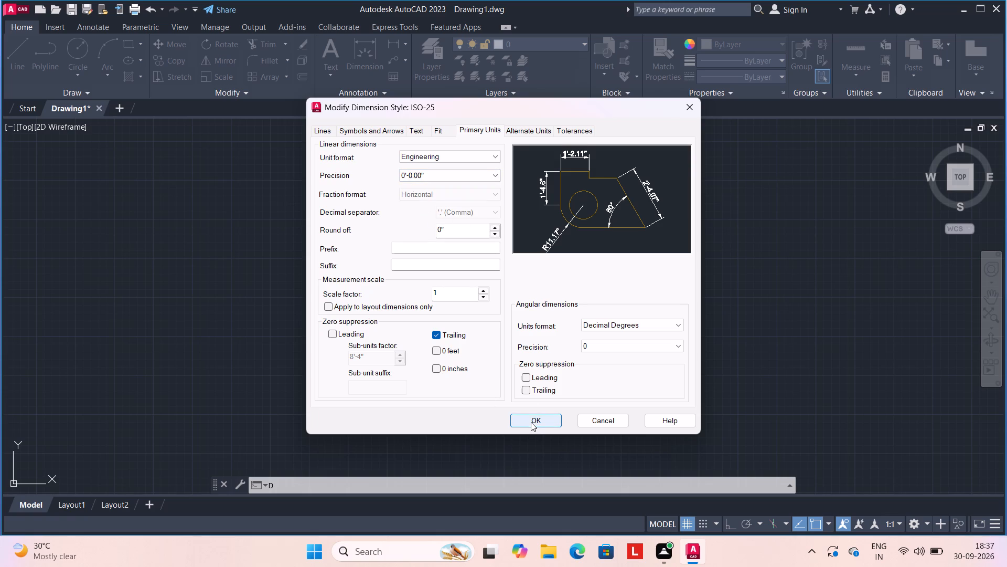
Set the ISO-25 dimension text height to 6", apply the style as current and close the Dimension Style Manager.
click(411, 125)
click(413, 130)
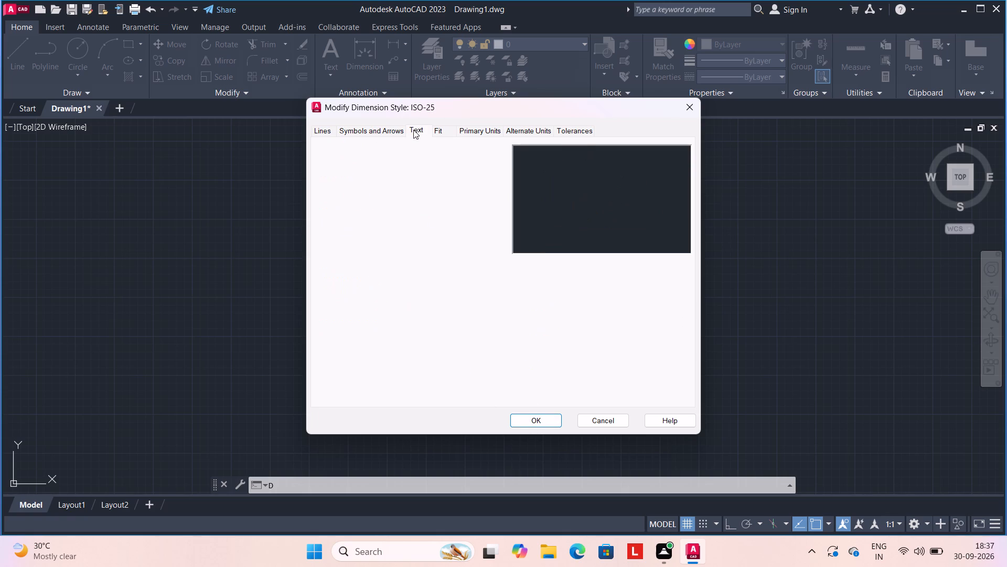
click(470, 222)
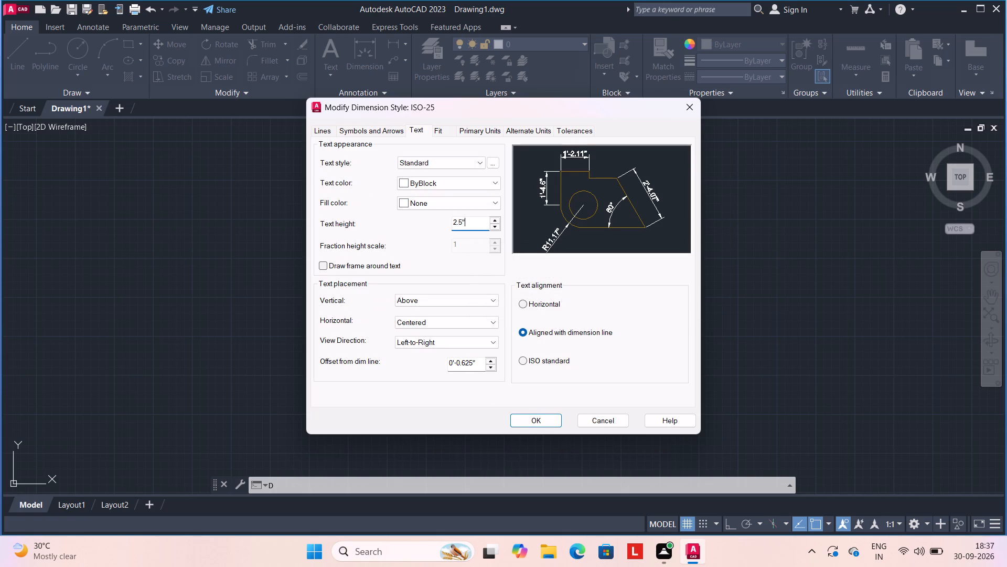
key(BackSpace)
key(BackSpace)
key(BackSpace)
key(BackSpace)
text(6")
key(Return)
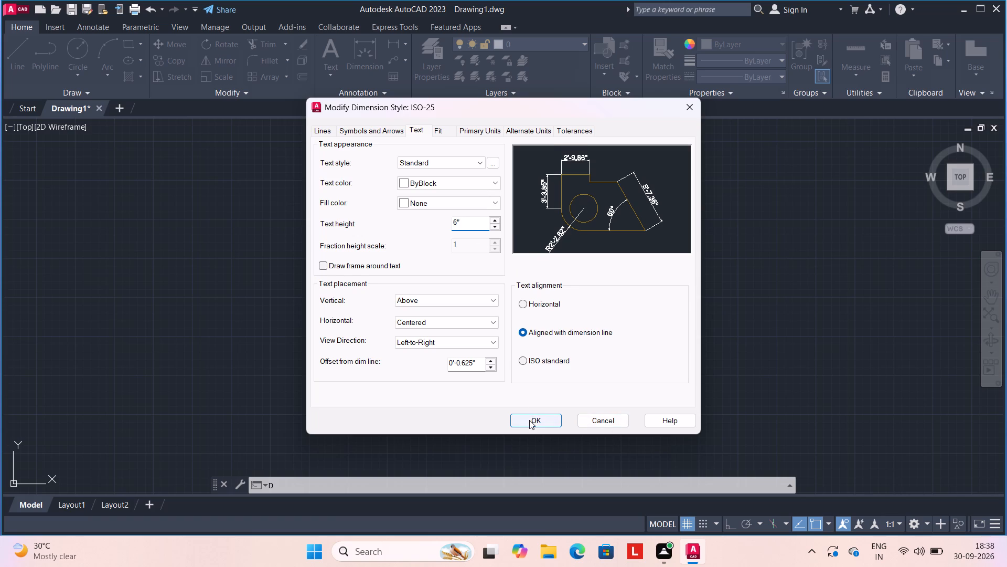
drag(530, 421, 542, 427)
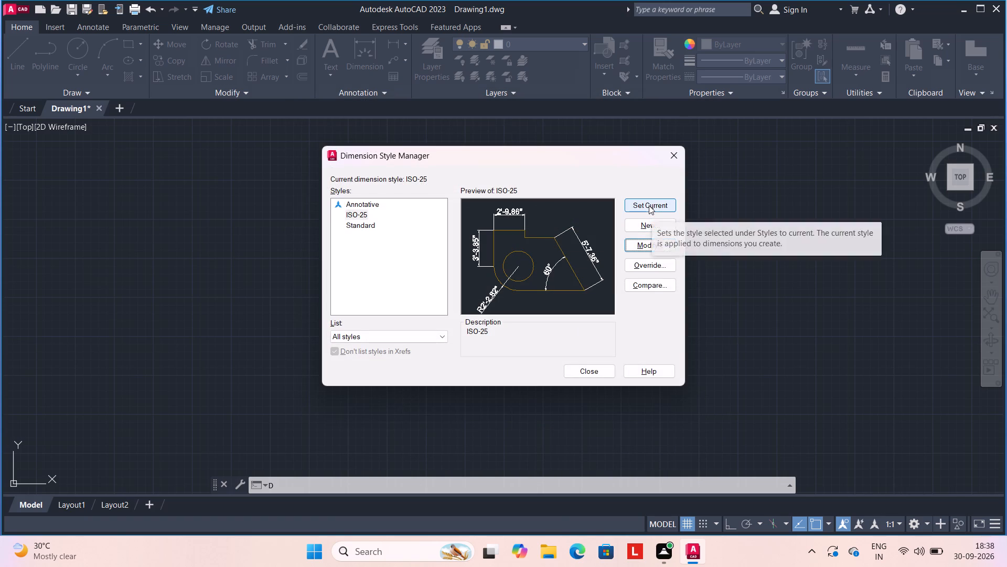
click(649, 205)
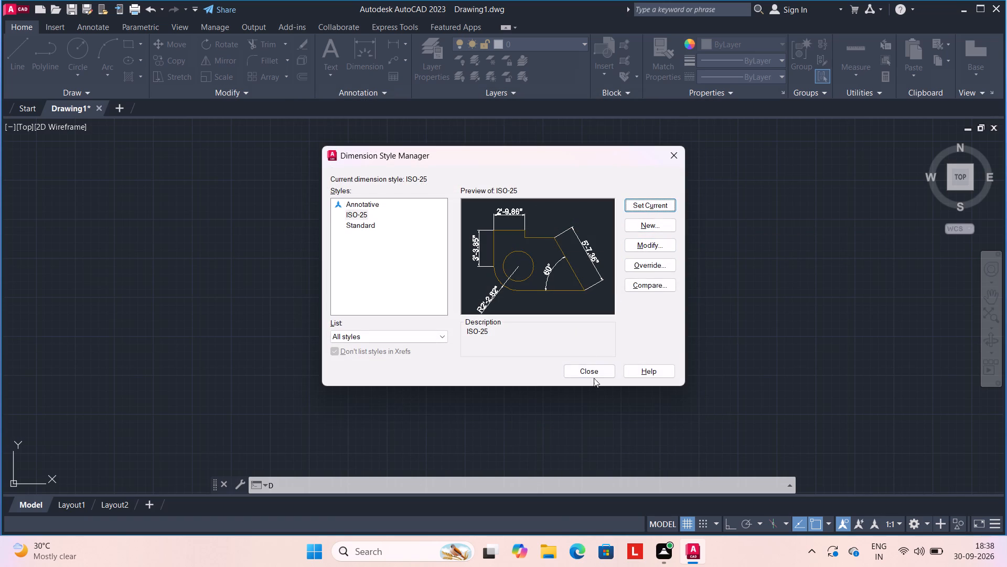
click(594, 374)
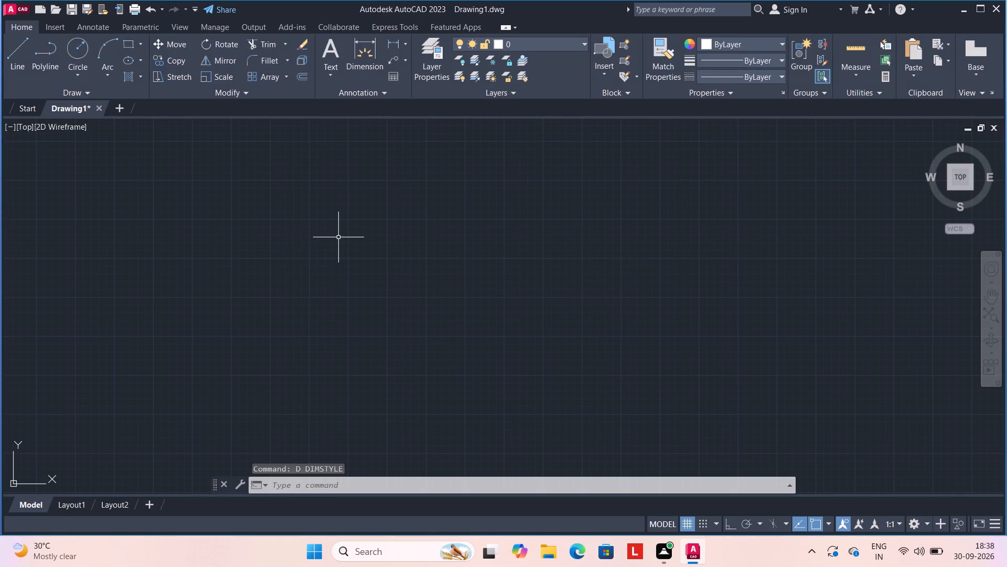
Draw a rectangle 32' long and 40' wide in the empty model space.
text(REC)
key(space)
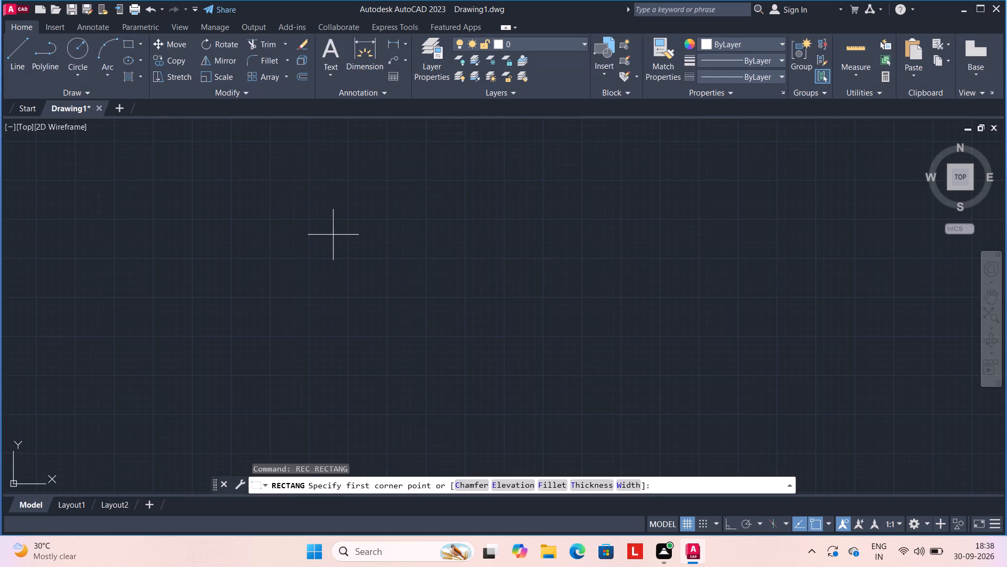
click(295, 198)
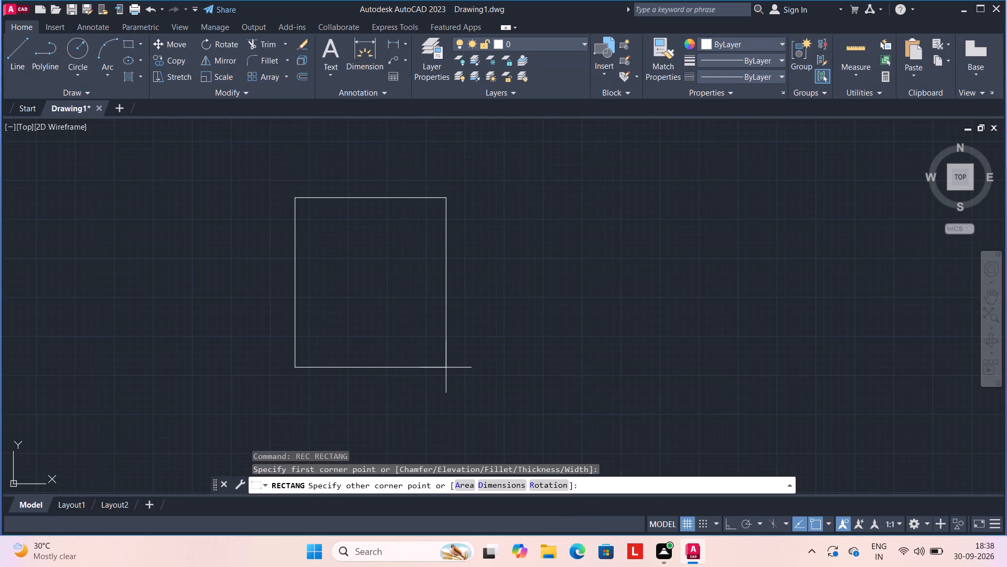
text(D)
key(space)
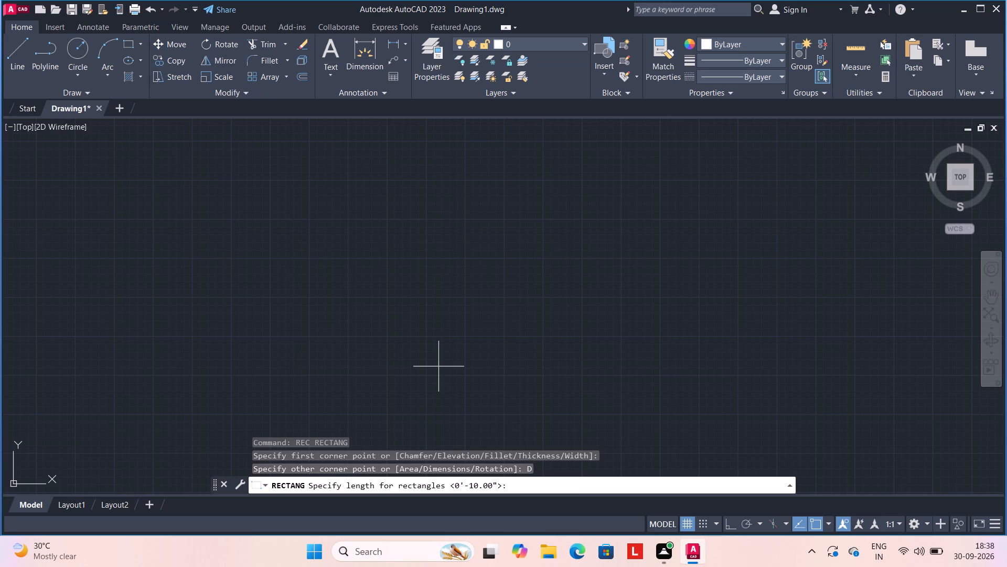
text(32')
key(Return)
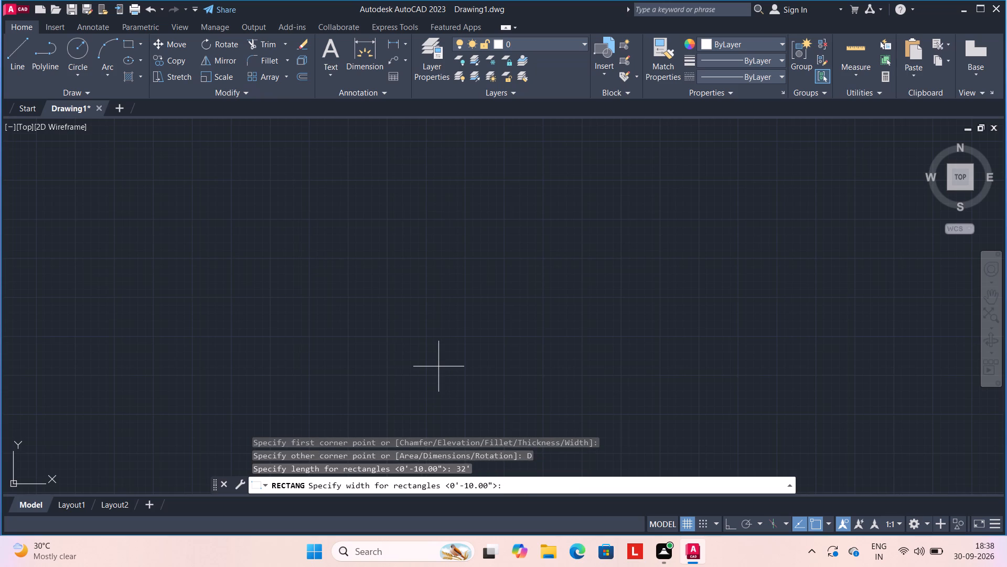
text(40')
key(Return)
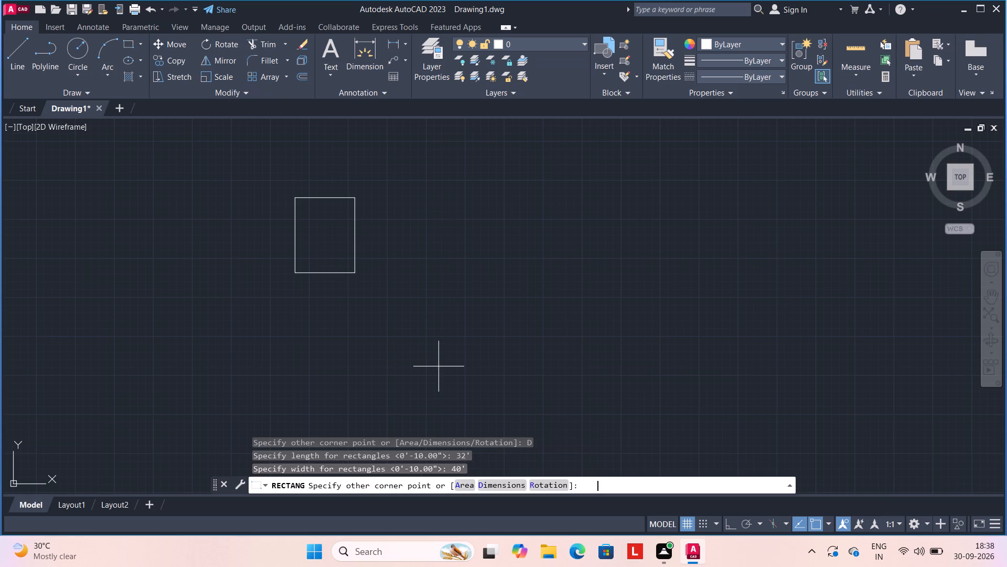
click(477, 270)
Offset the 32' by 40' rectangle 4" to the inside.
scroll(325, 259, up, 2)
middle_drag(317, 239, 335, 316)
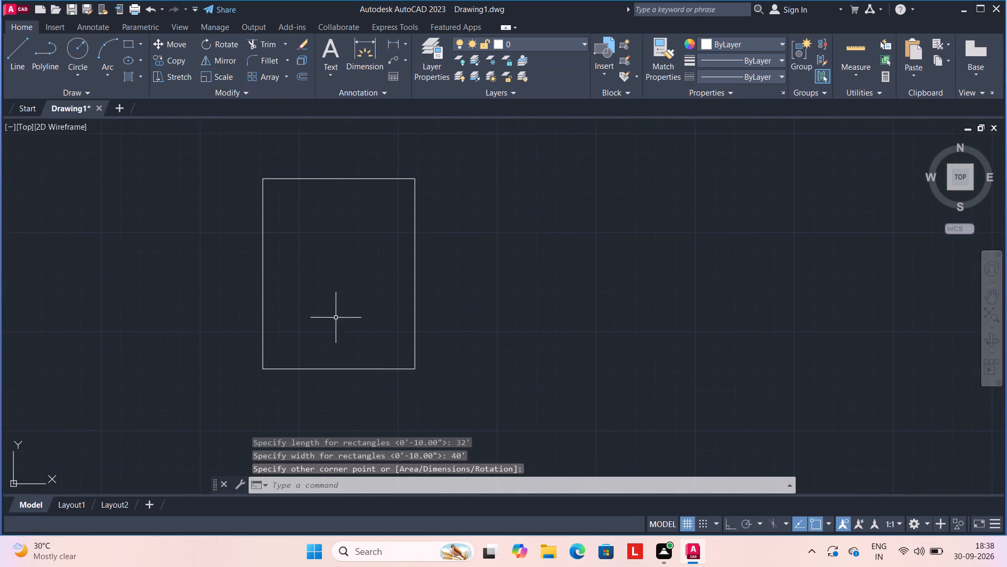
click(331, 370)
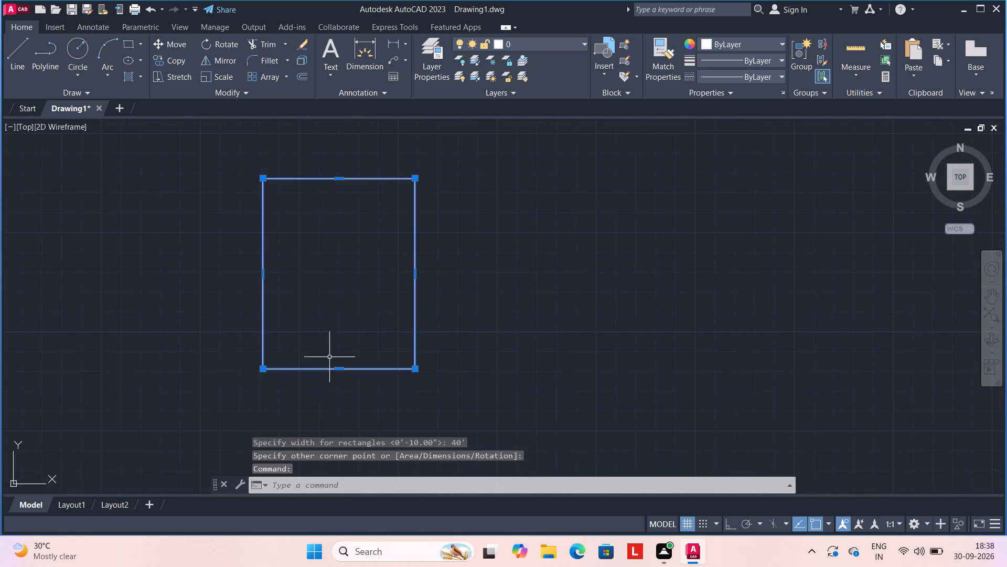
key(Escape)
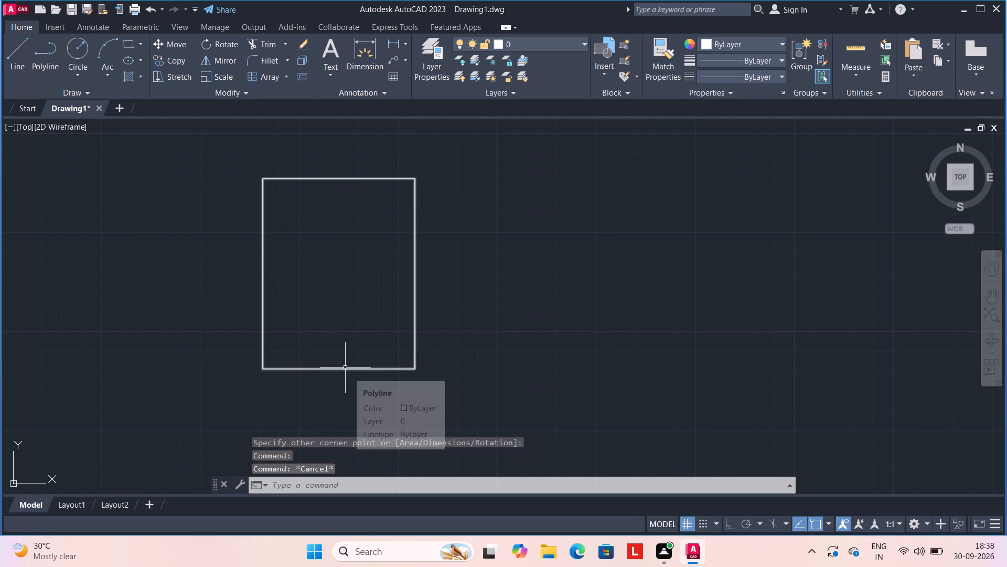
key(o)
key(Return)
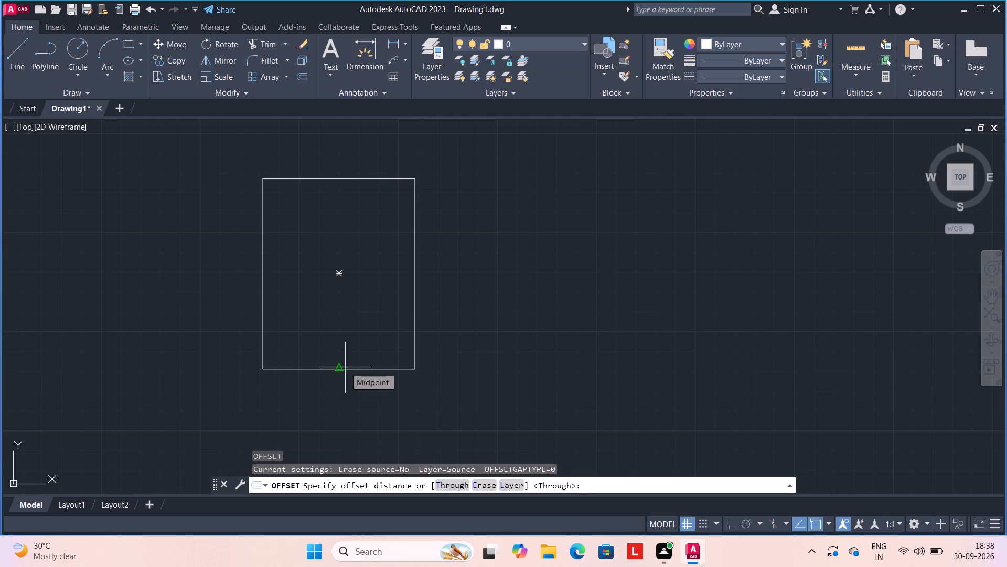
text(4")
key(Return)
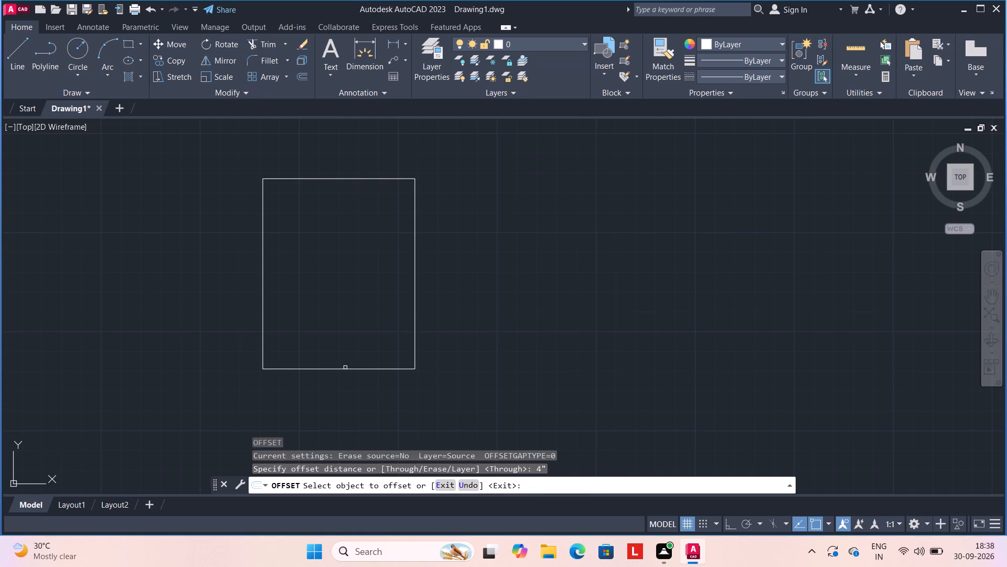
scroll(345, 367, up, 3)
click(346, 374)
click(352, 342)
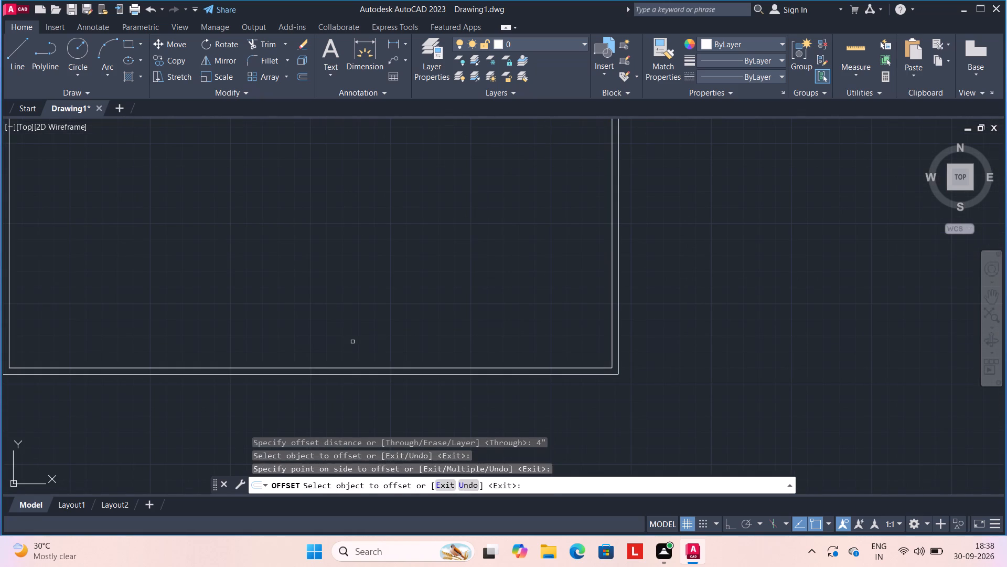
key(Escape)
Explode the inner offset rectangle into separate lines.
scroll(358, 346, down, 2)
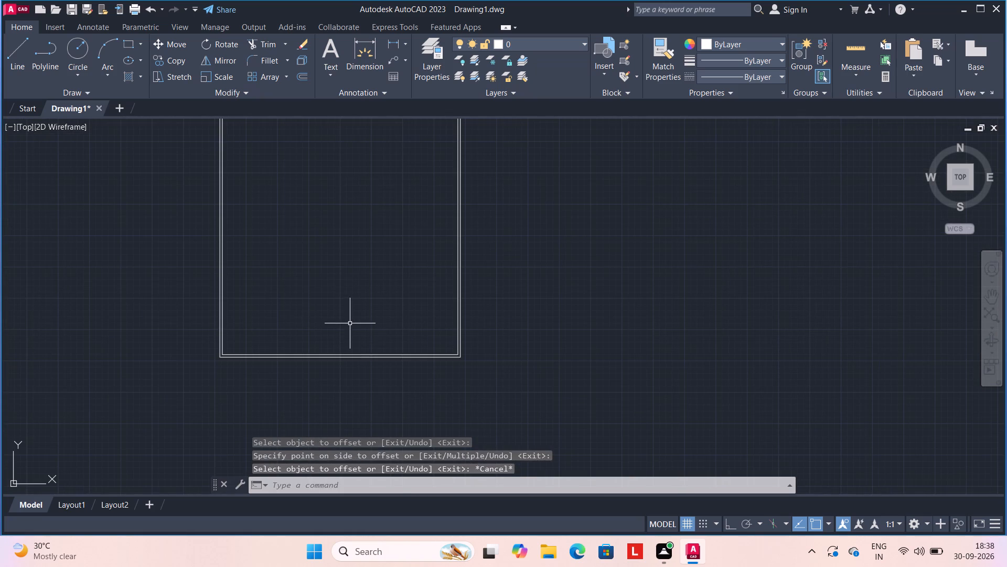
scroll(323, 356, up, 3)
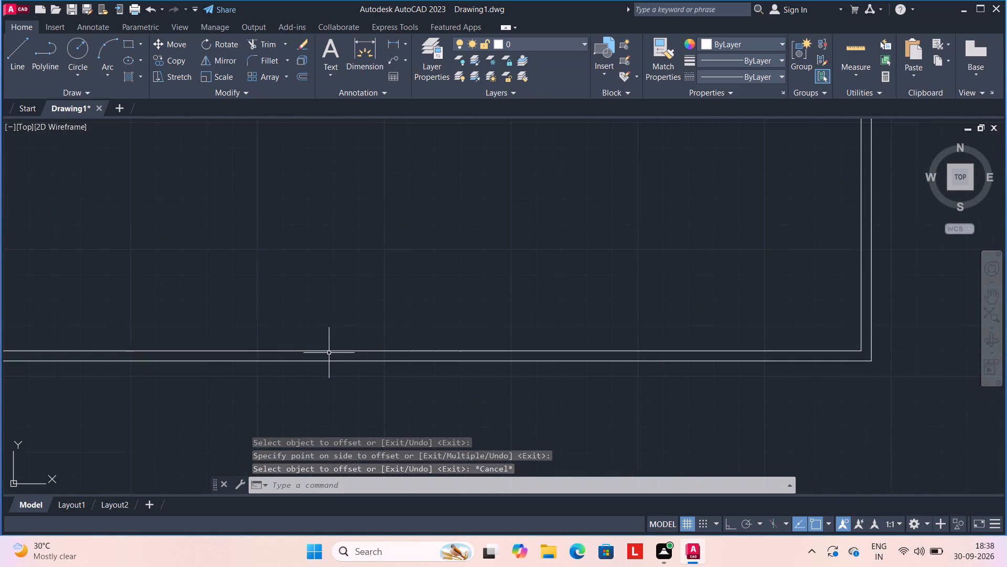
click(328, 351)
text(X)
key(space)
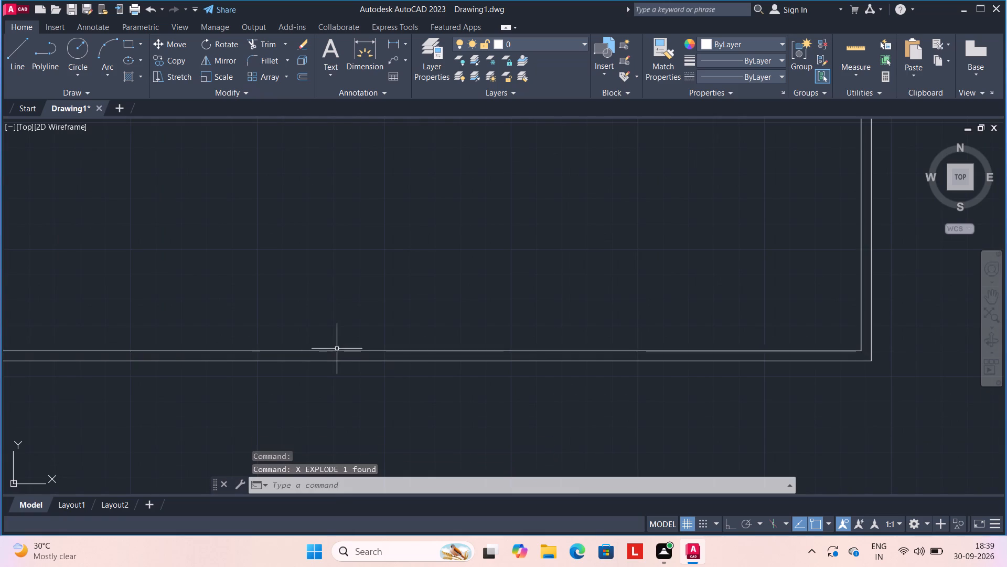
Offset the left inner wall line 3' towards the inside of the plan.
click(341, 351)
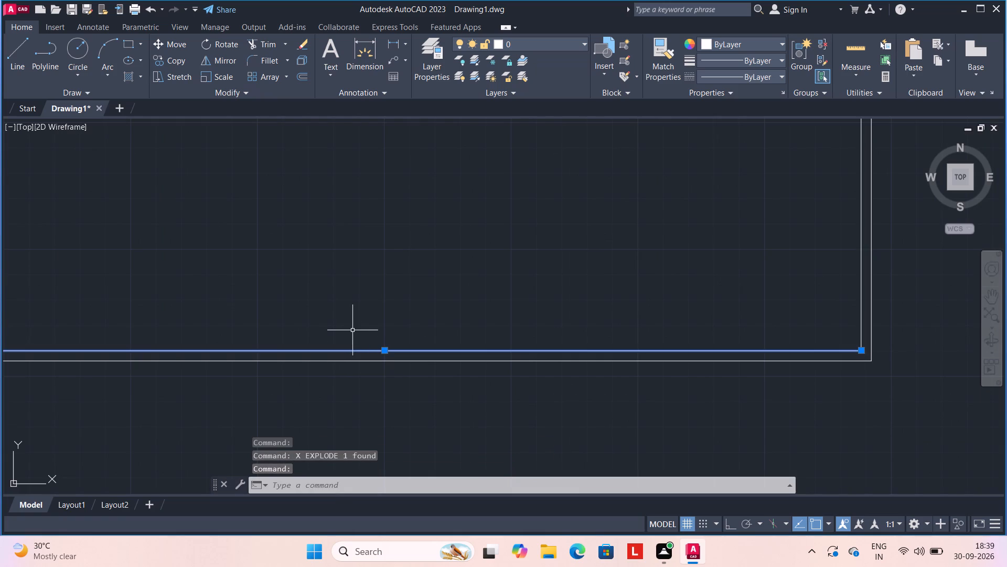
key(Escape)
scroll(440, 300, down, 3)
middle_drag(464, 281, 334, 300)
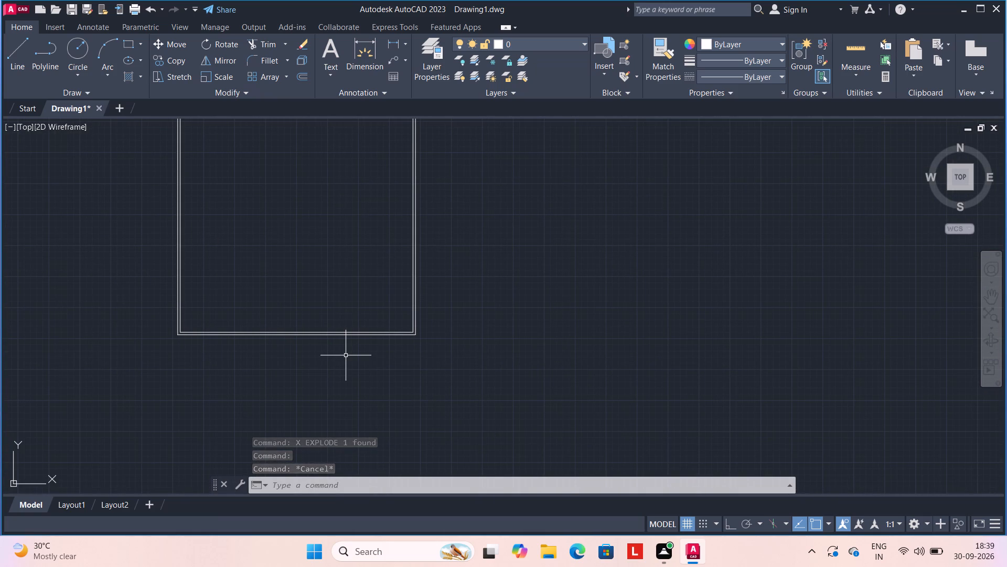
key(o)
key(Return)
text(3')
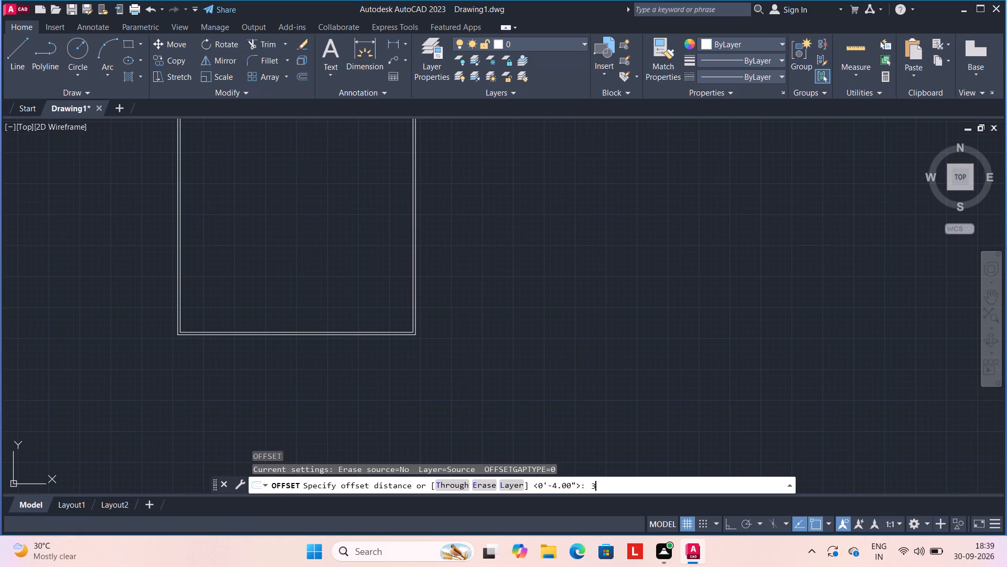
key(Return)
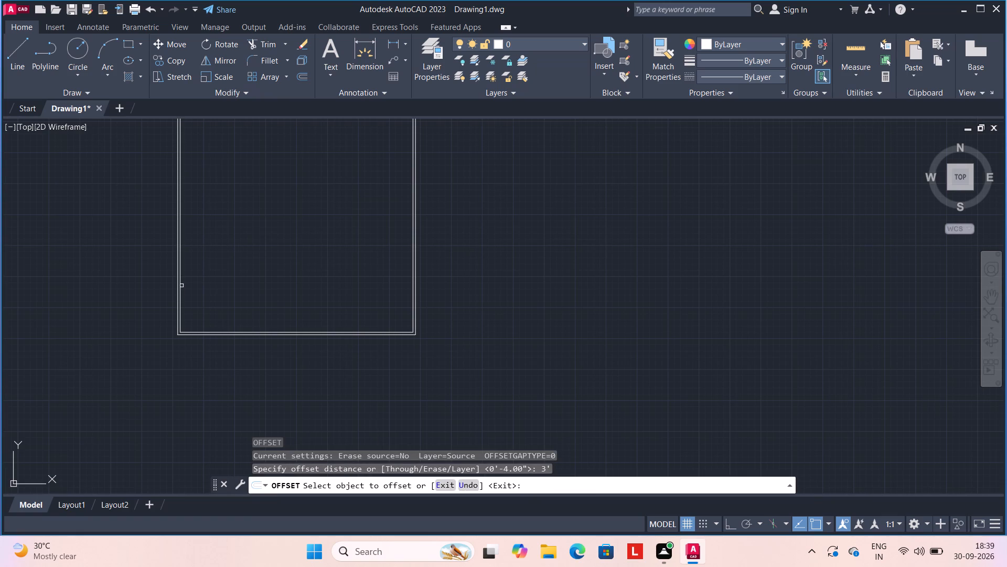
scroll(181, 286, up, 2)
click(179, 288)
click(232, 292)
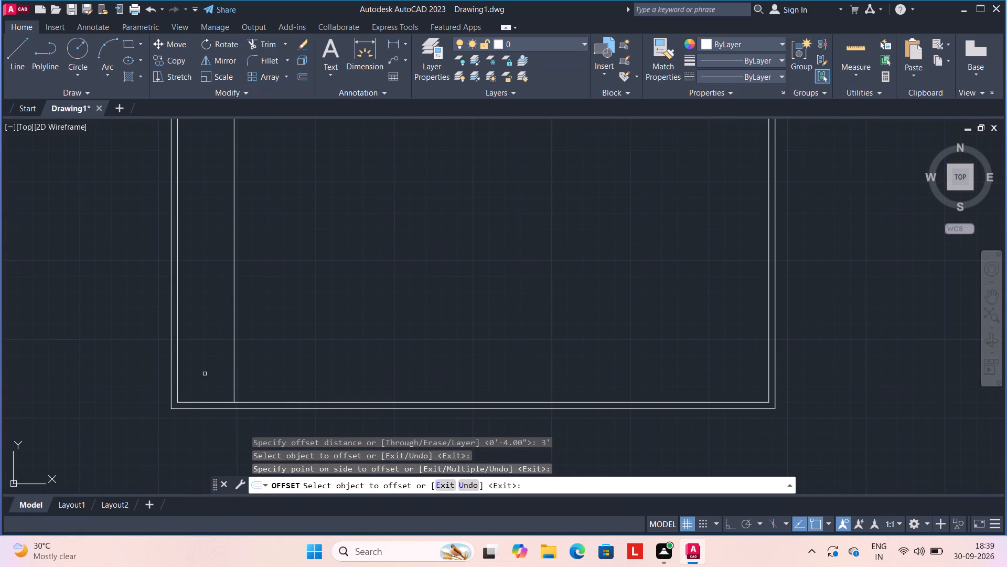
key(Escape)
Offset the bottom inner wall line 6' upward into the plan.
key(o)
key(Return)
text(6')
key(Return)
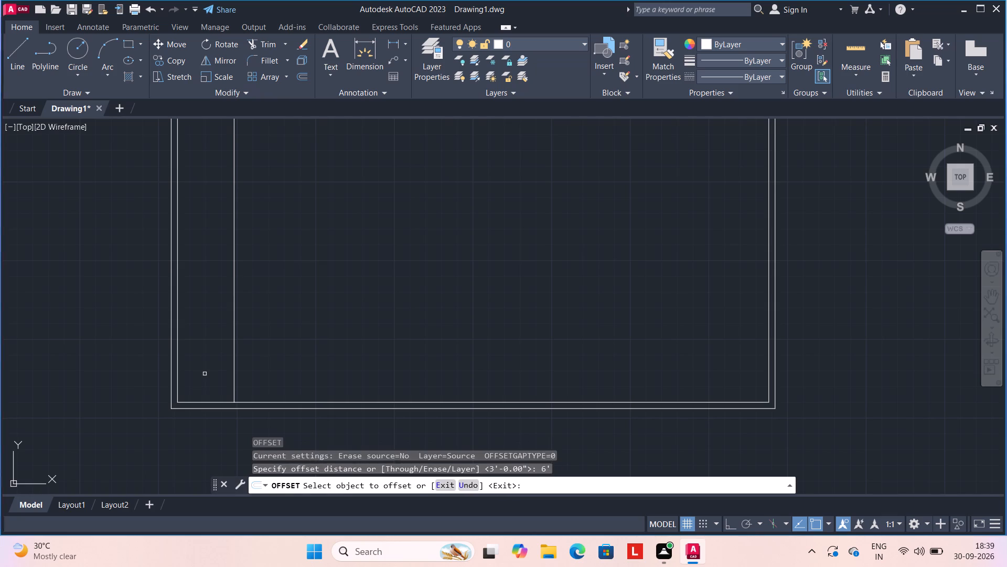
click(195, 402)
click(219, 281)
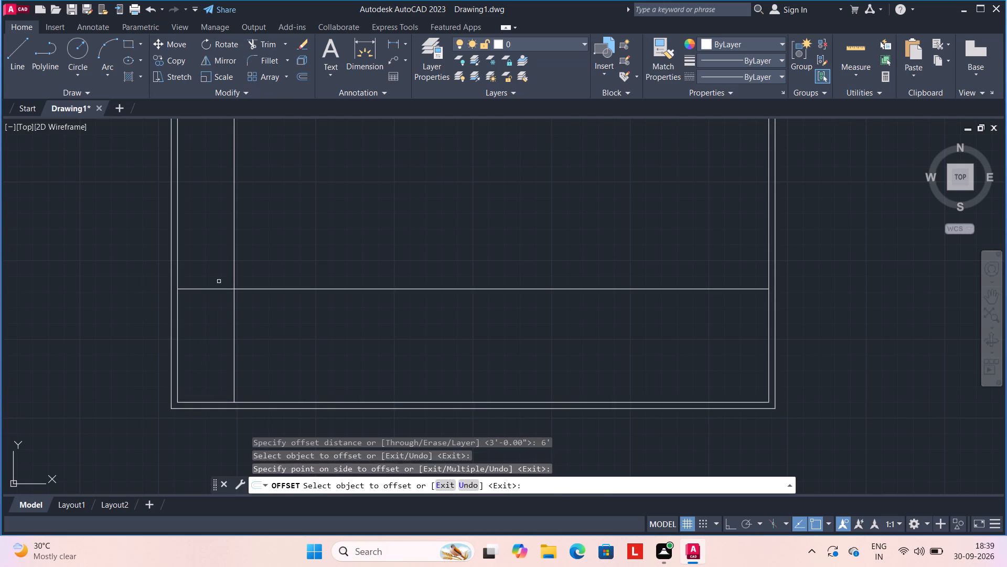
key(Escape)
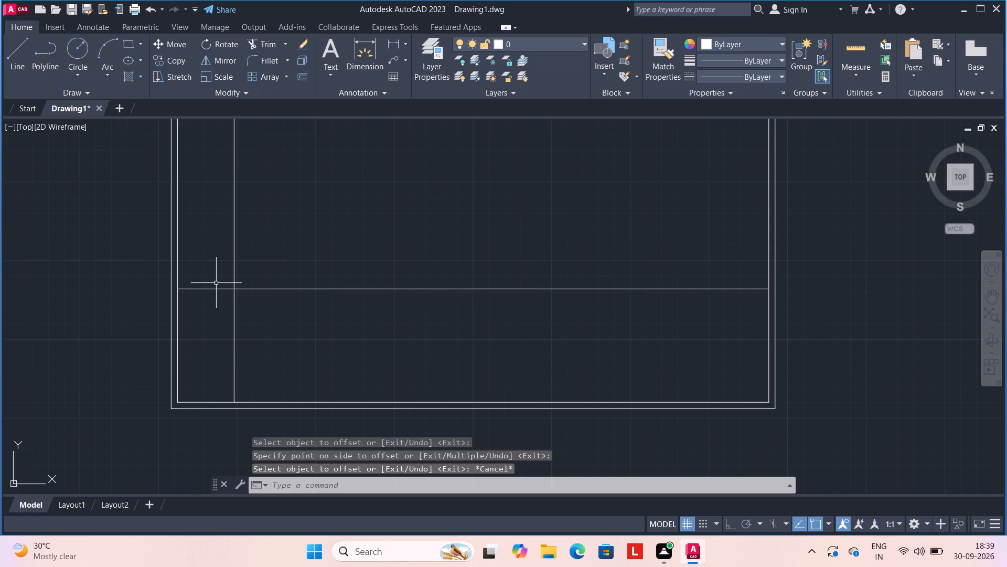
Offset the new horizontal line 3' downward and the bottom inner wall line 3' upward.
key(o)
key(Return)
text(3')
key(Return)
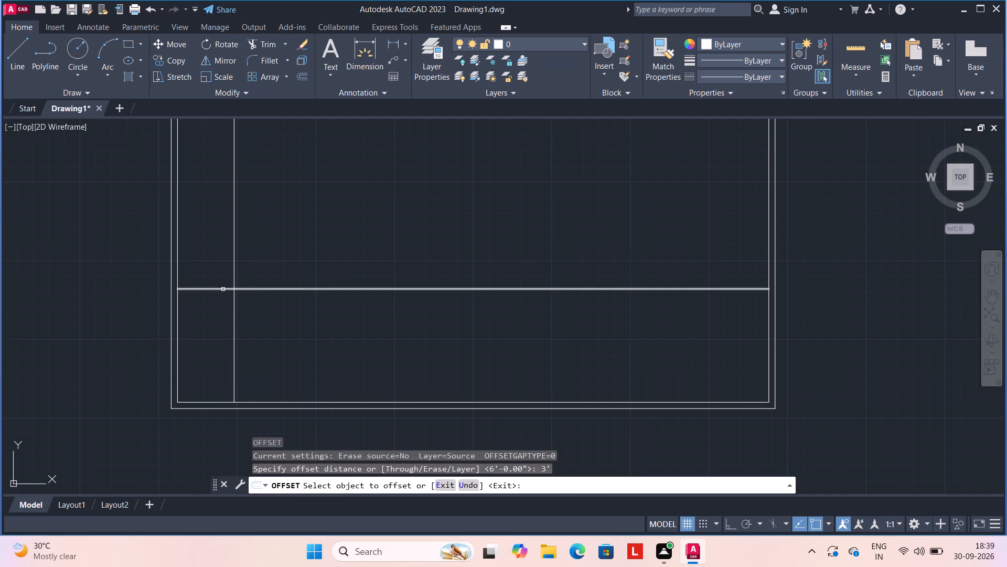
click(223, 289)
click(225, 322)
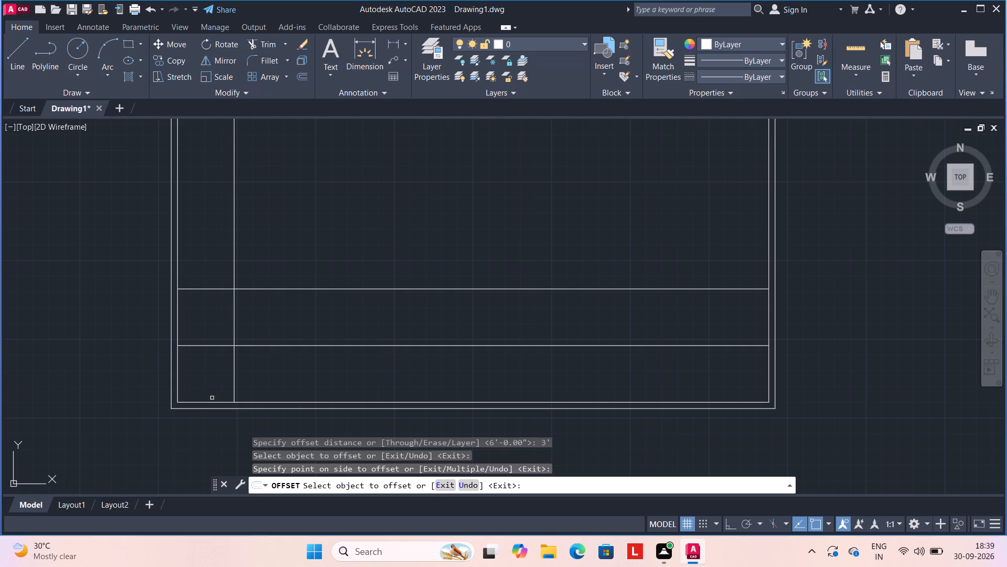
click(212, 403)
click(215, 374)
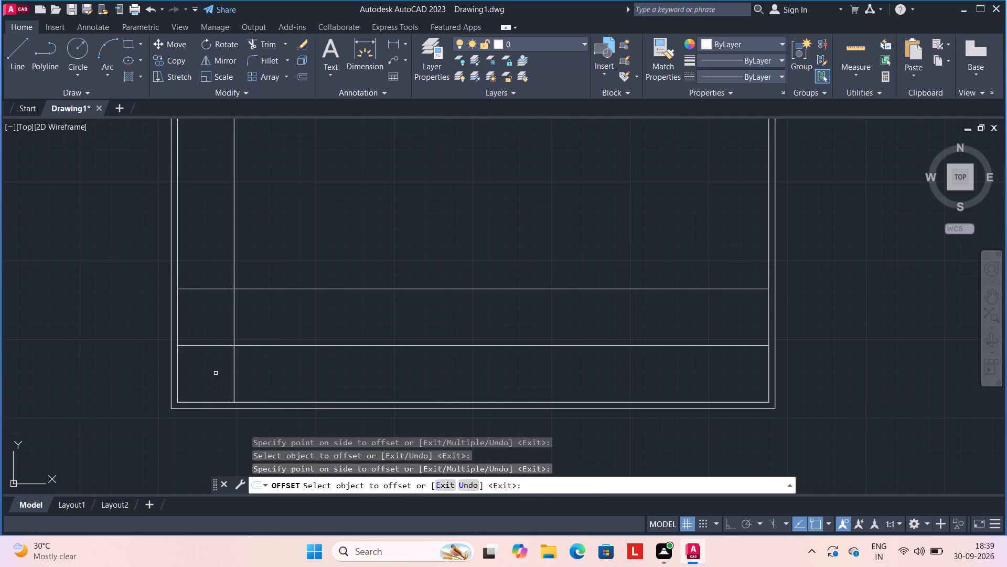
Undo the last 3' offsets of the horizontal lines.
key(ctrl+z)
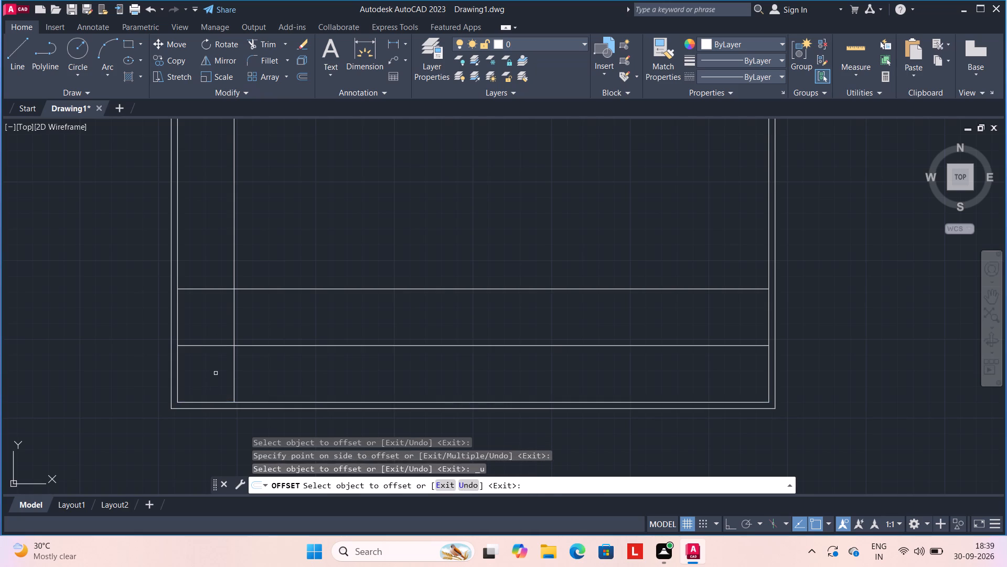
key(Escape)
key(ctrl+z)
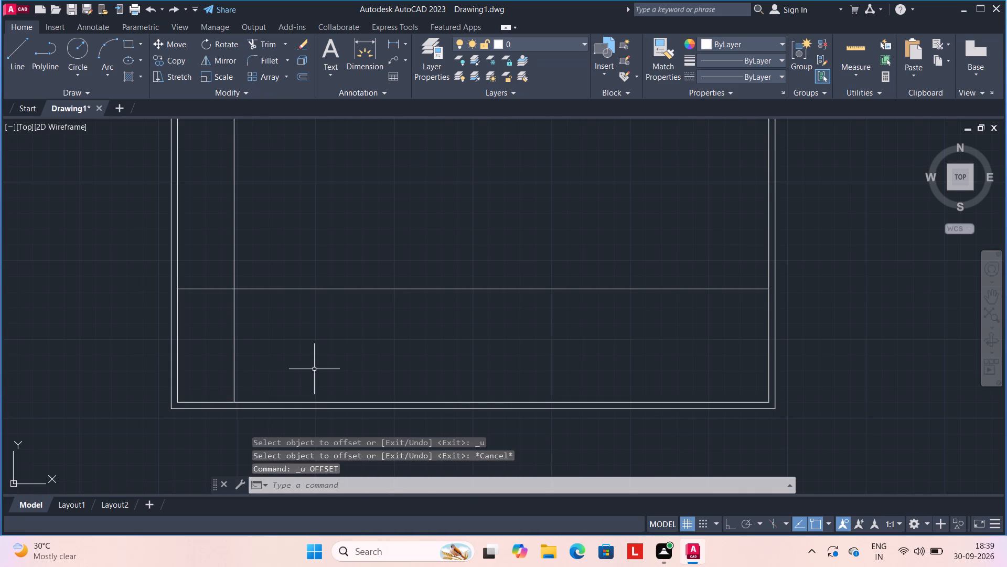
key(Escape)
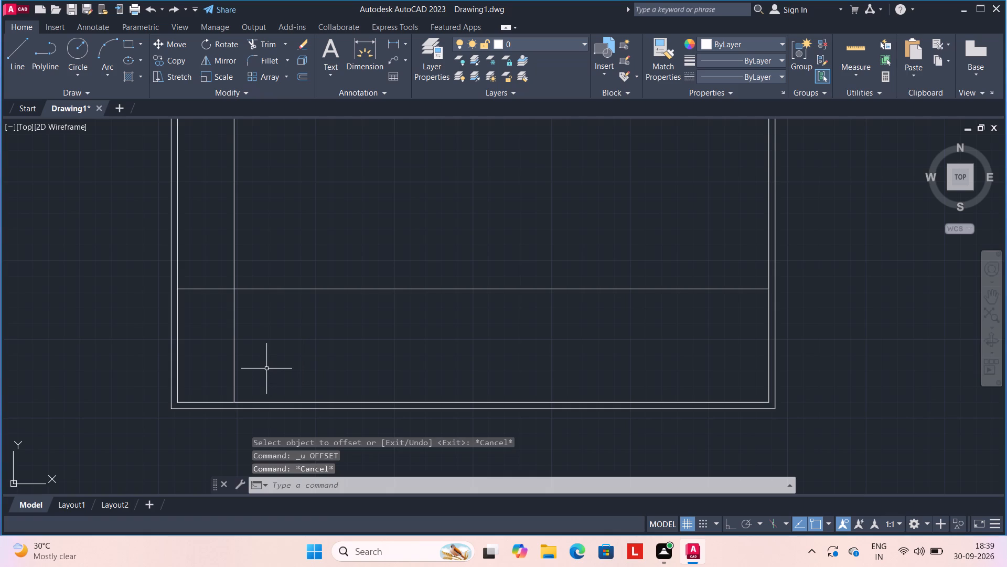
Offset the bottom inner wall line 3' upward into the plan.
key(o)
key(Return)
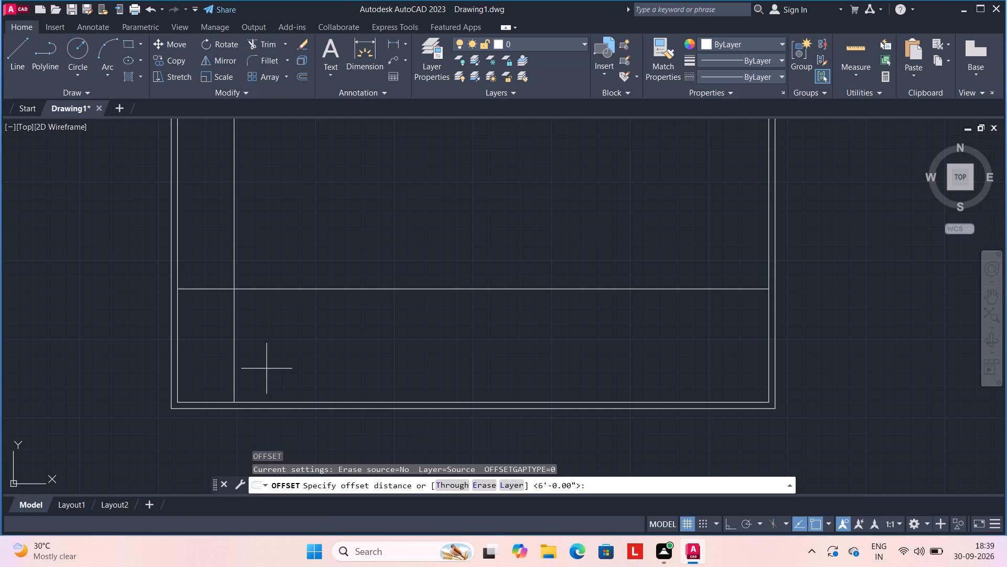
text(3')
key(Return)
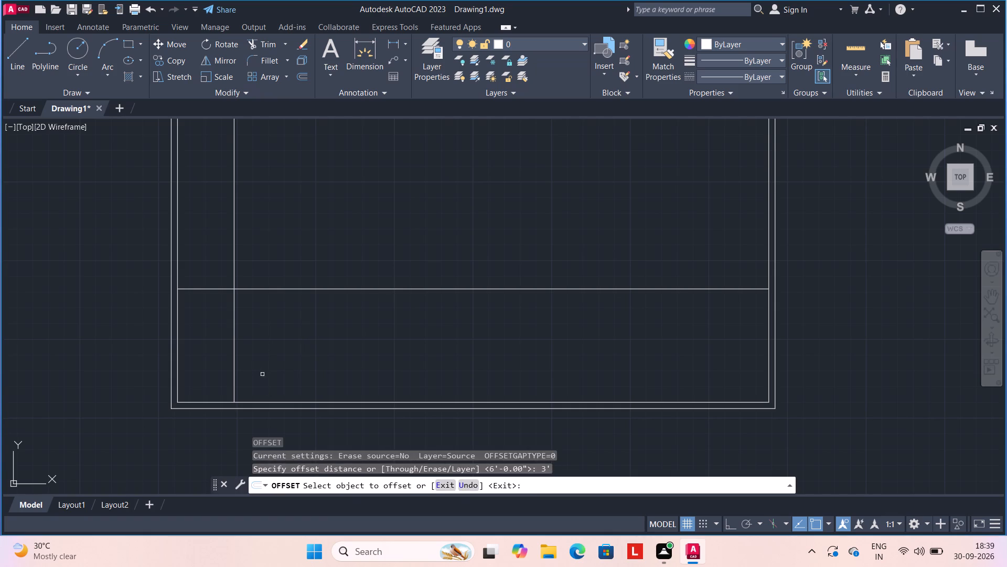
click(259, 400)
click(264, 358)
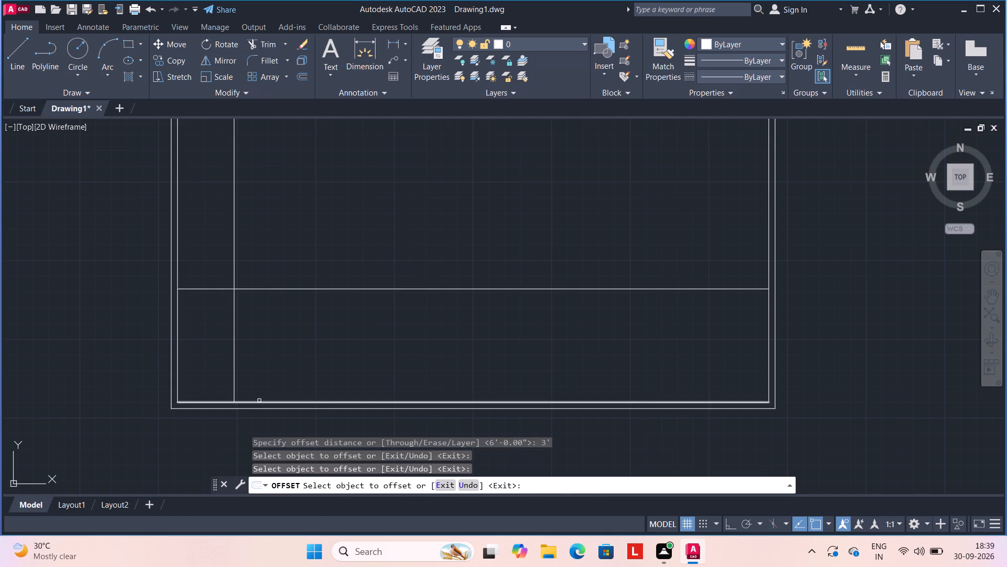
click(259, 401)
click(263, 371)
key(Escape)
scroll(341, 383, down, 1)
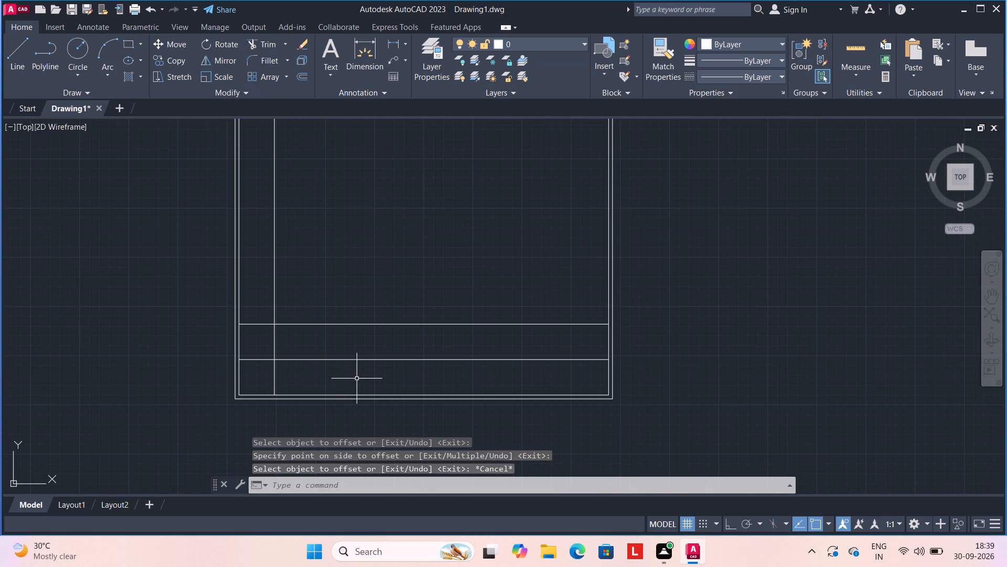
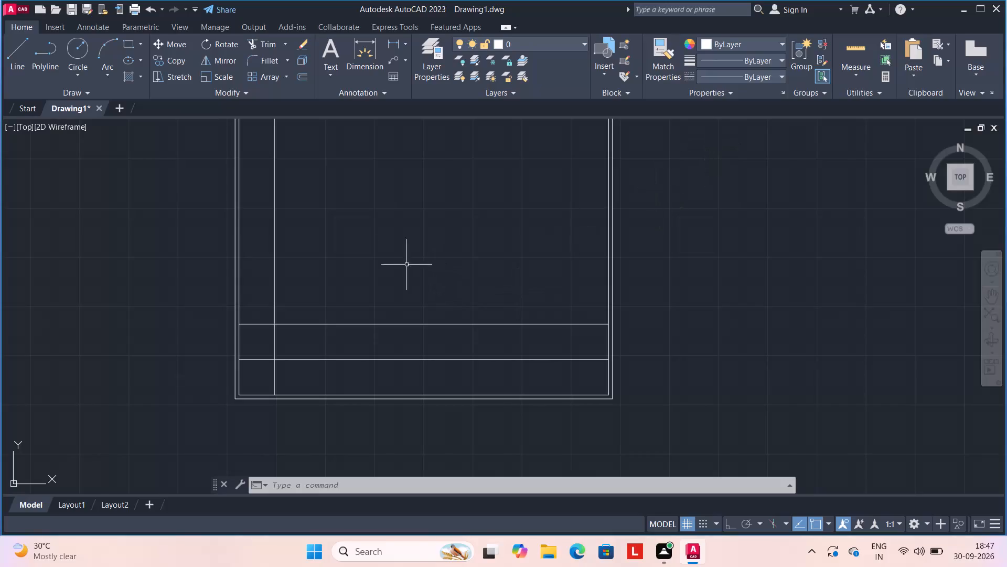
Offset the interior vertical line near the plan's left wall 11" to the right as the first stair tread.
scroll(303, 355, up, 1)
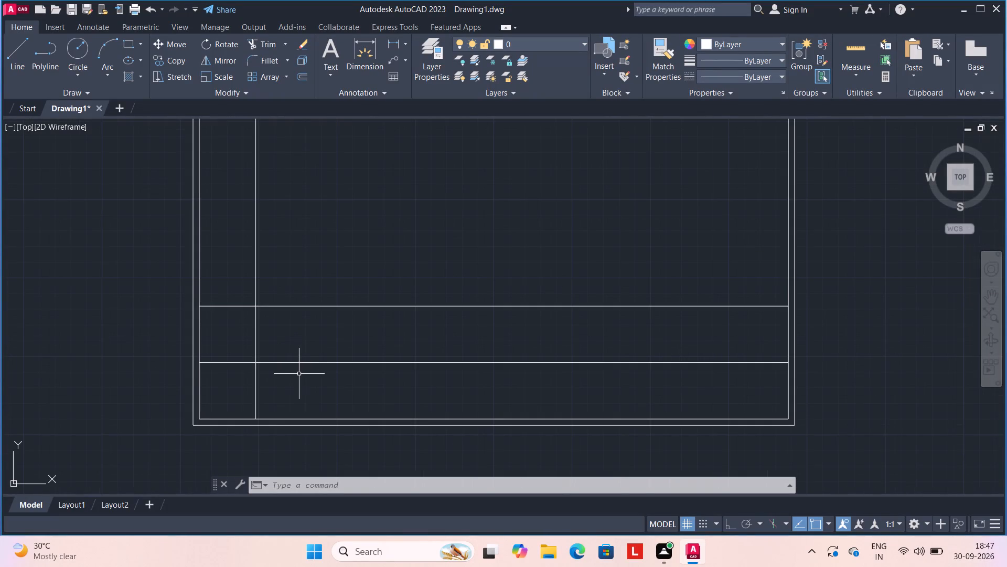
key(o)
key(Return)
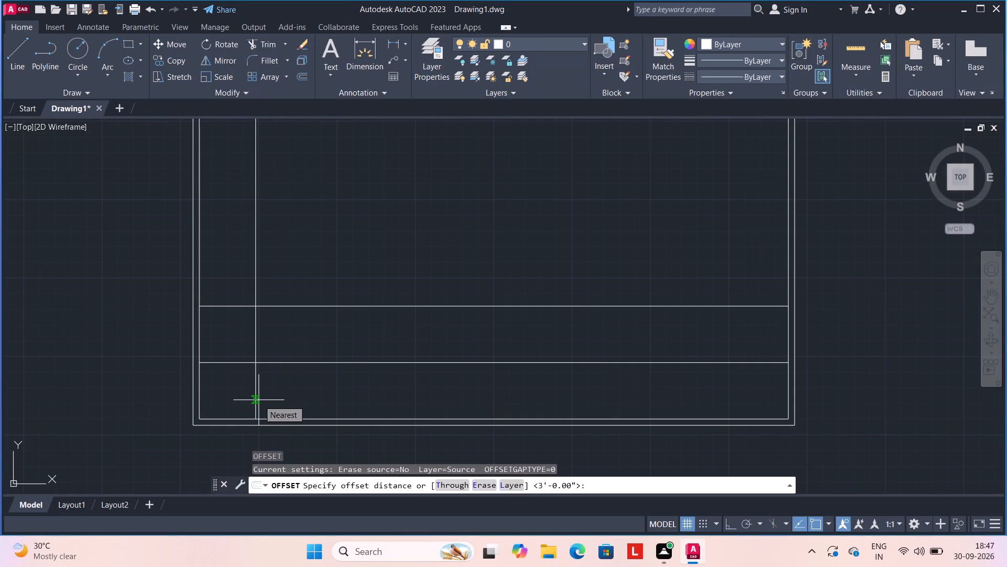
text(11")
key(Return)
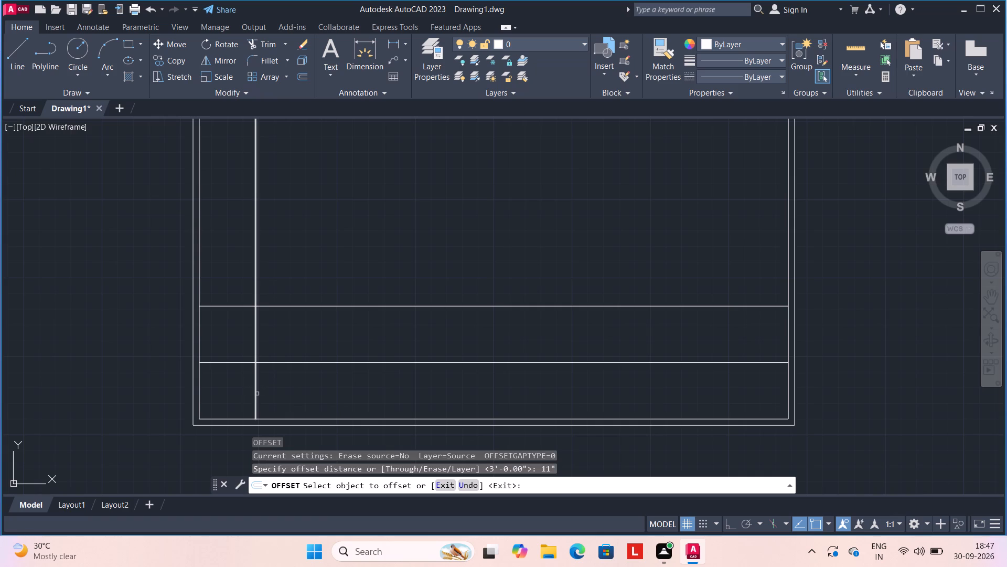
click(257, 394)
click(292, 396)
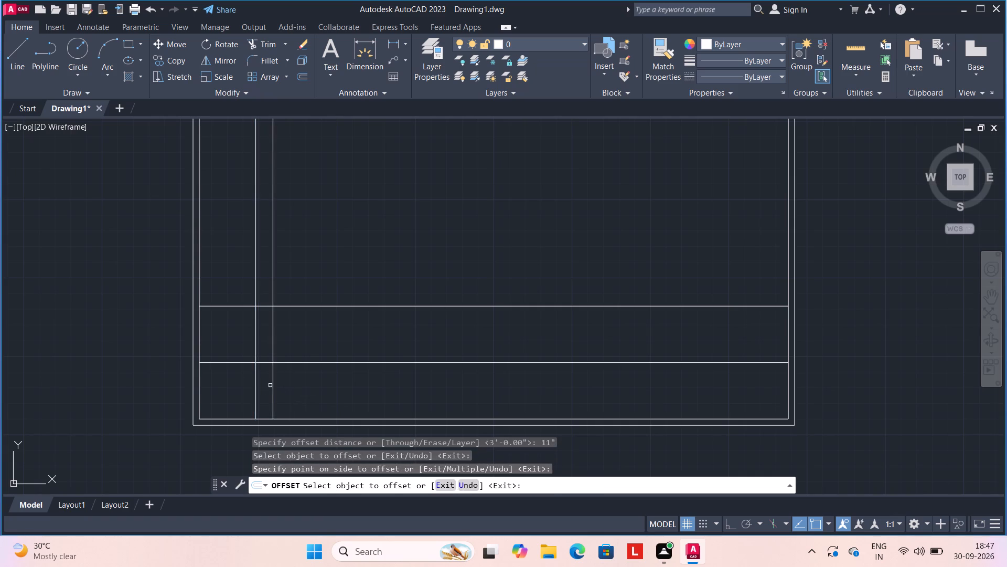
Offset the new tread line repeatedly to the right at 11" spacing, adding eight more vertical lines.
click(271, 392)
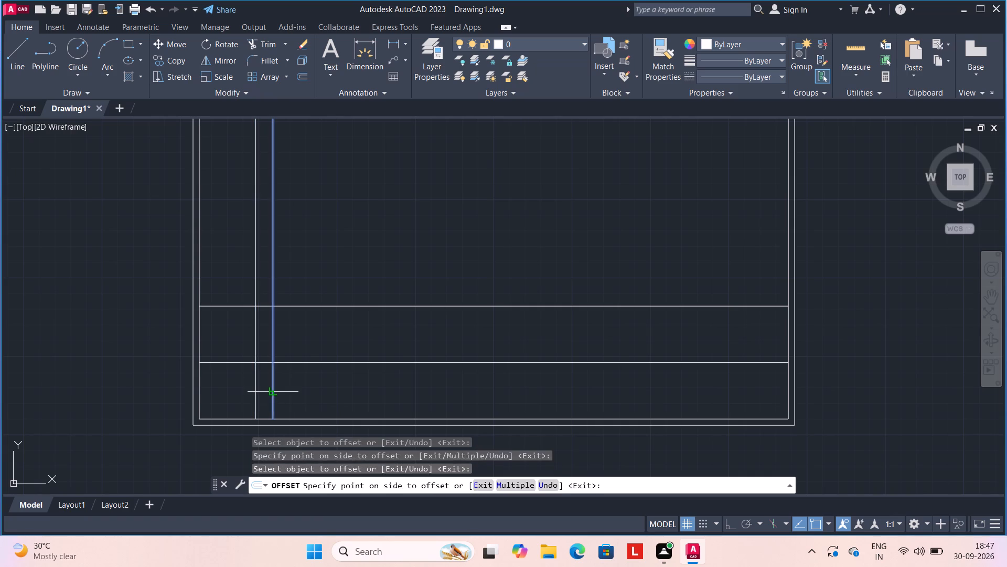
click(519, 480)
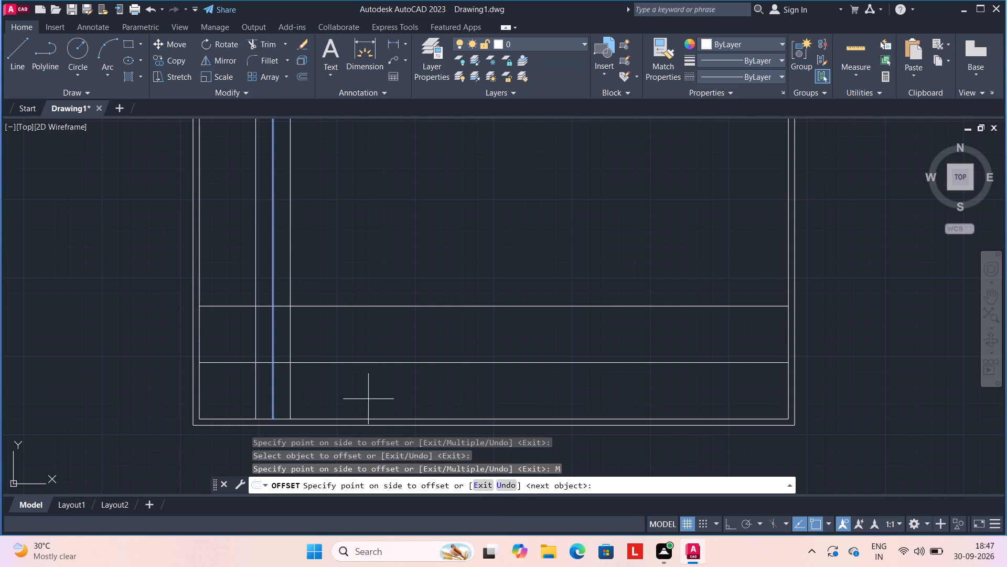
click(291, 387)
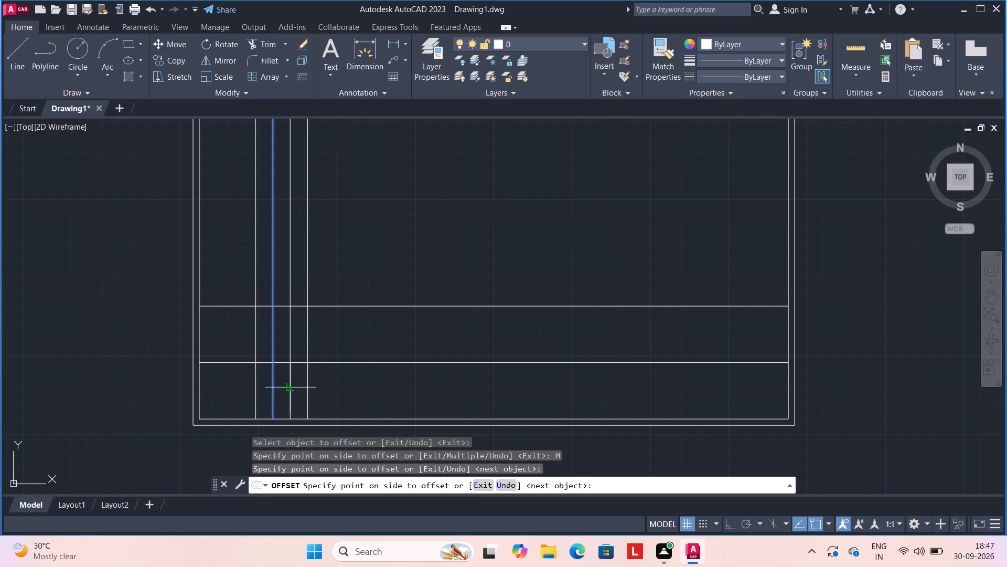
click(292, 388)
click(292, 388)
click(292, 388)
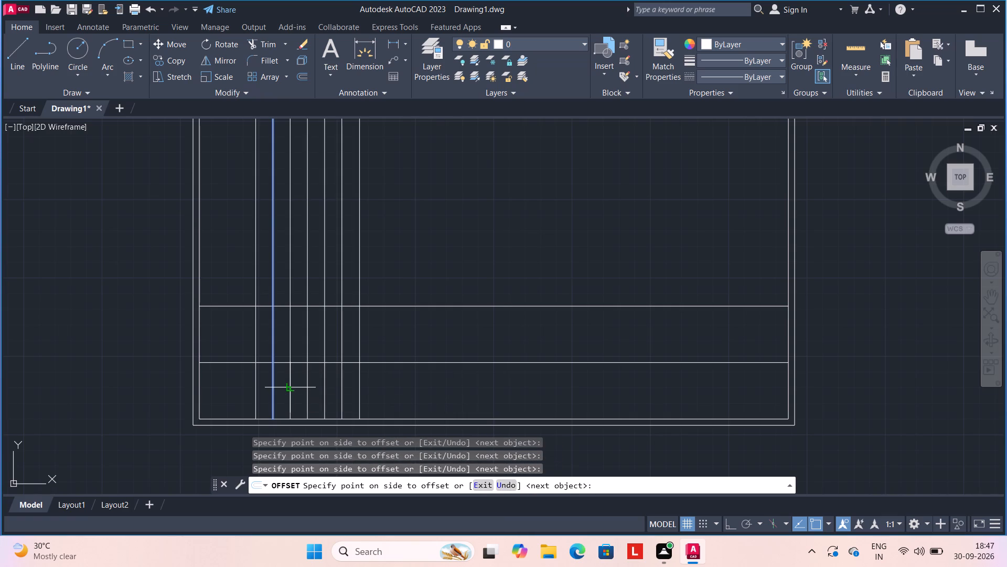
click(292, 388)
click(327, 386)
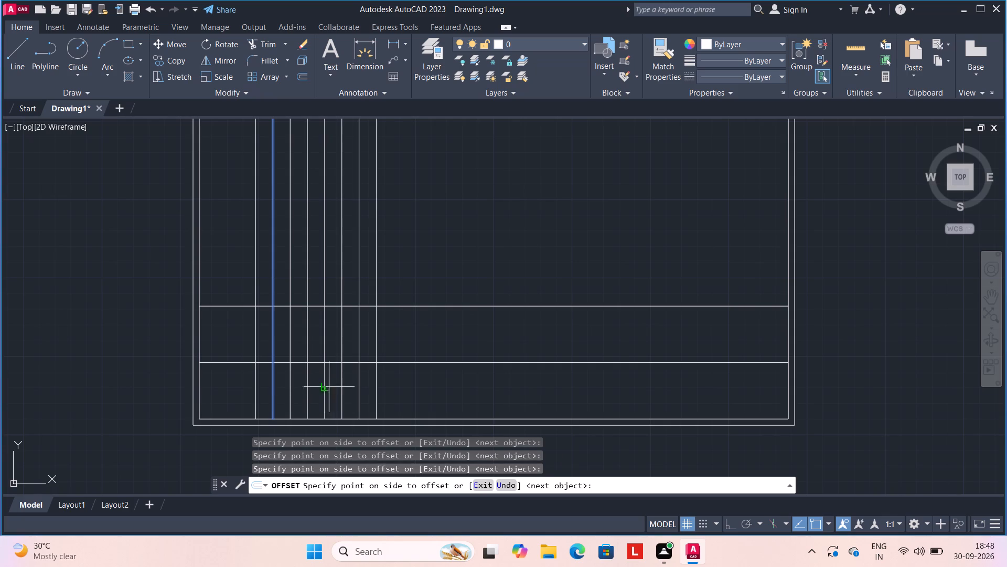
click(346, 387)
click(362, 392)
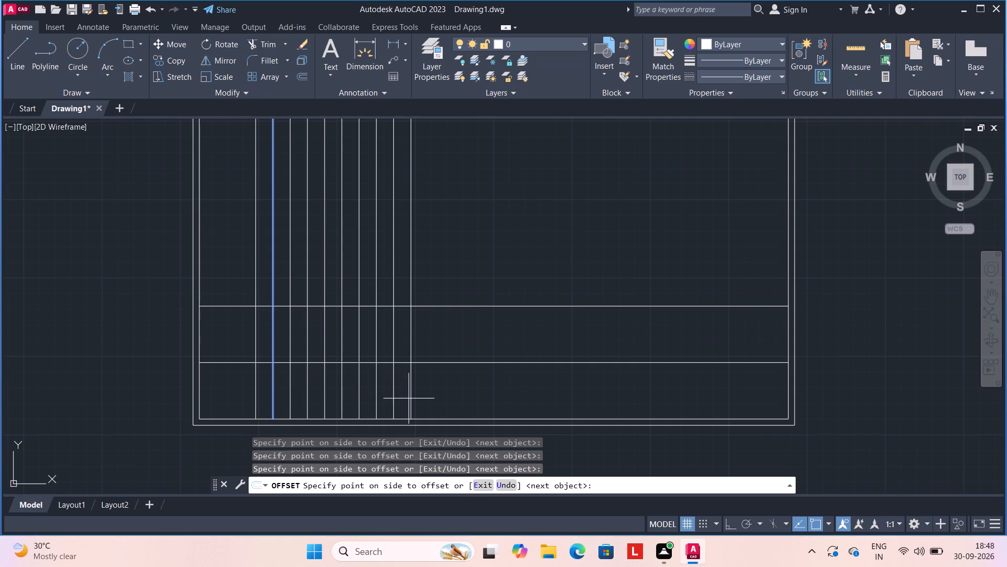
click(409, 398)
key(space)
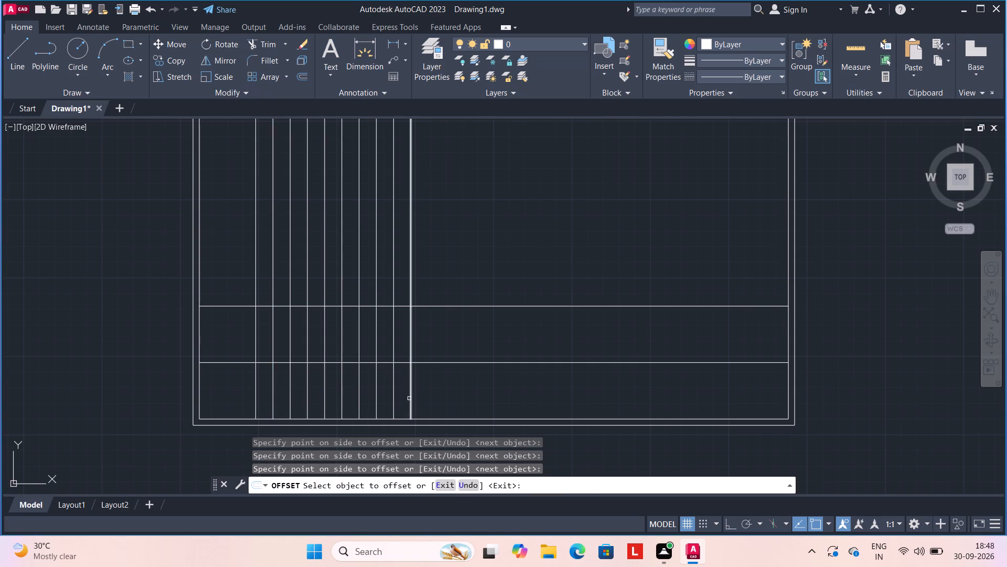
key(Escape)
Trim the nine tread lines above the horizontal line that lies 6' from the bottom inner wall.
text(TR)
key(space)
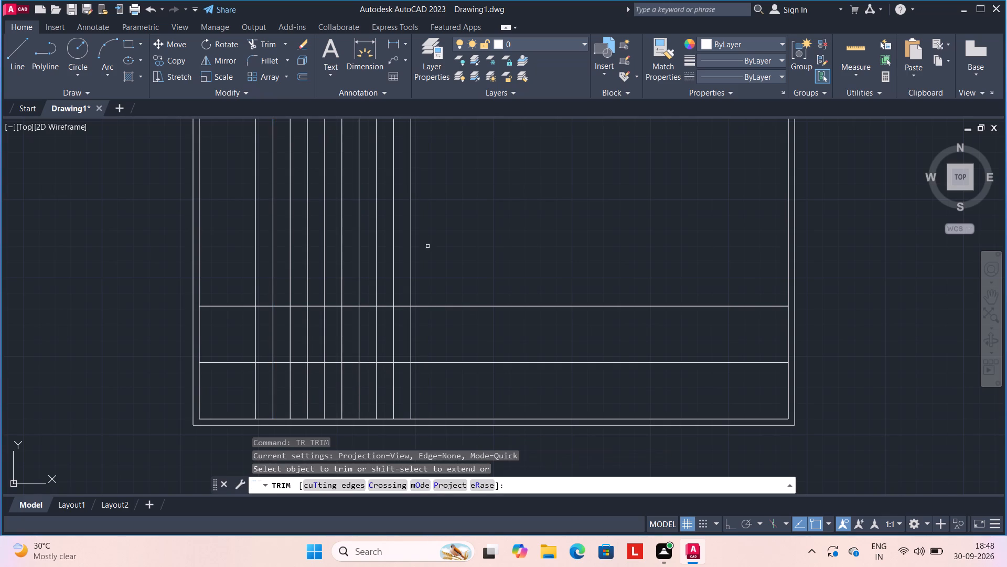
click(264, 270)
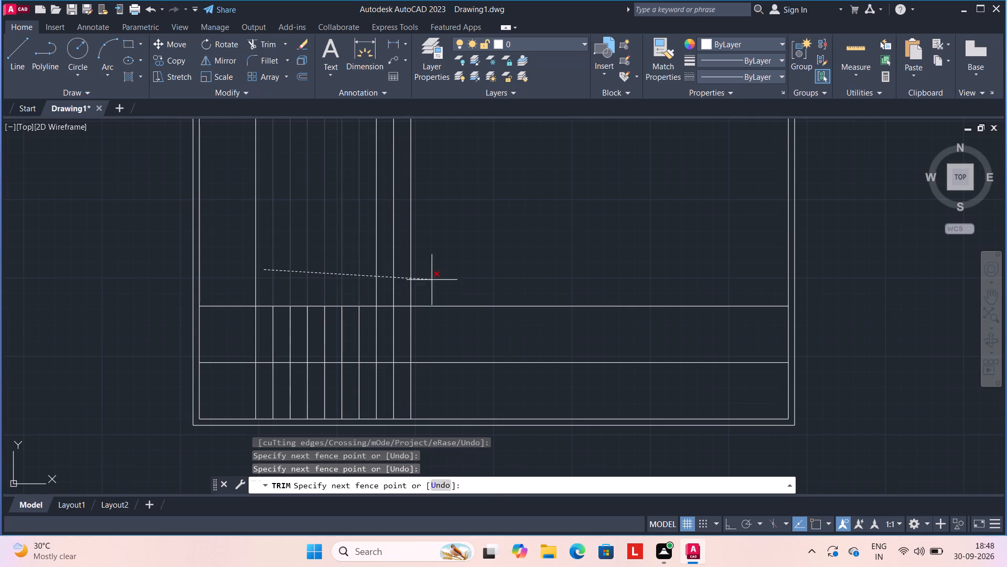
click(474, 283)
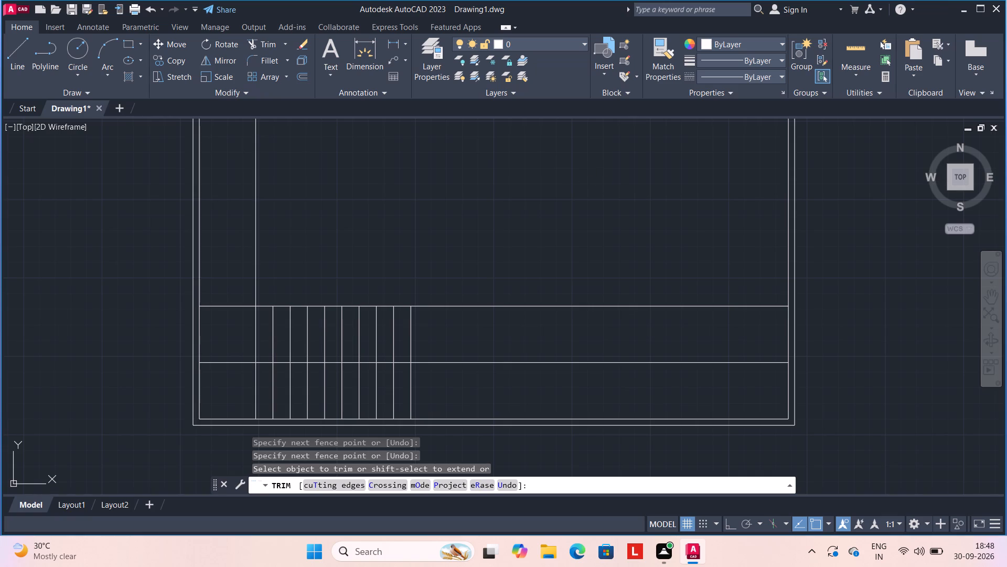
key(Escape)
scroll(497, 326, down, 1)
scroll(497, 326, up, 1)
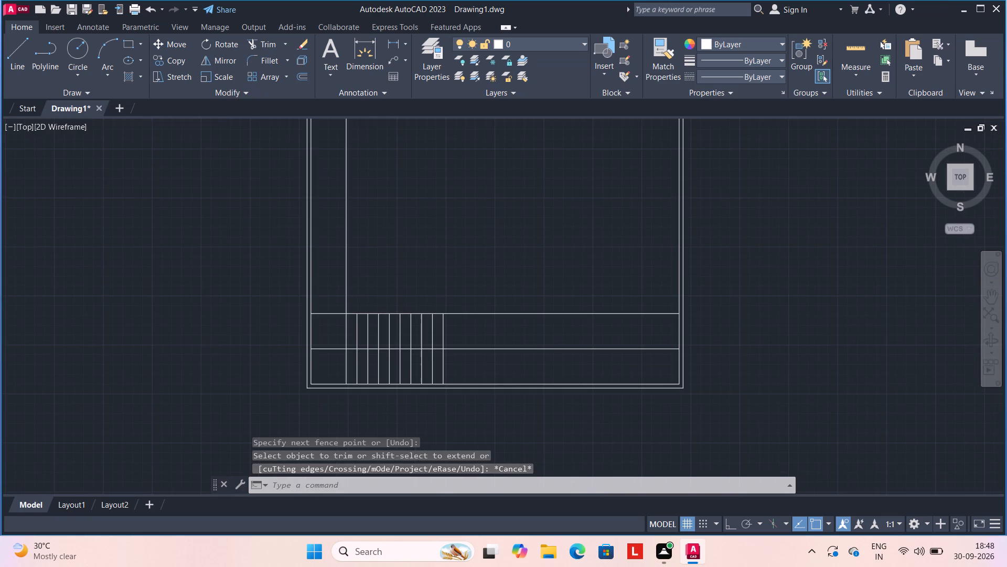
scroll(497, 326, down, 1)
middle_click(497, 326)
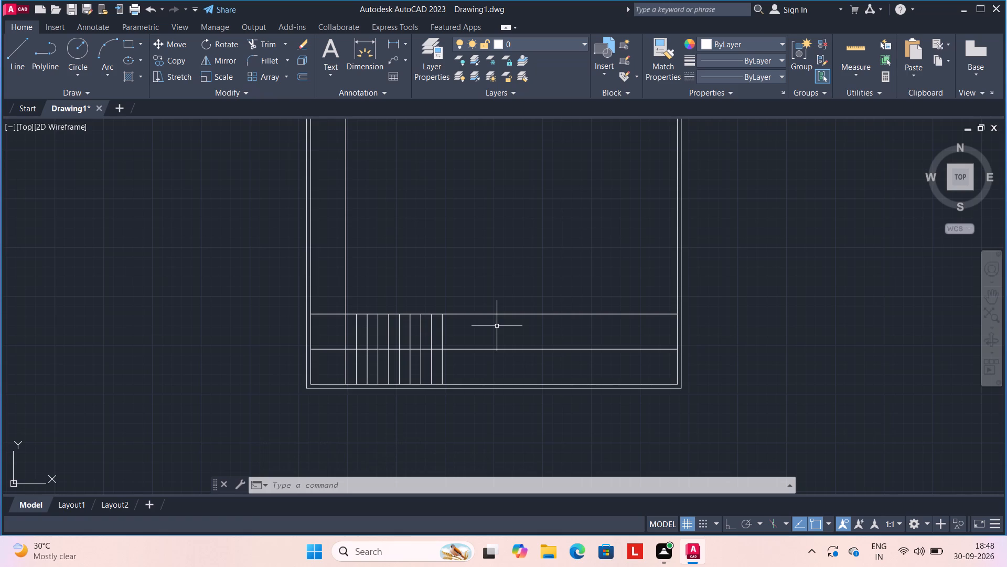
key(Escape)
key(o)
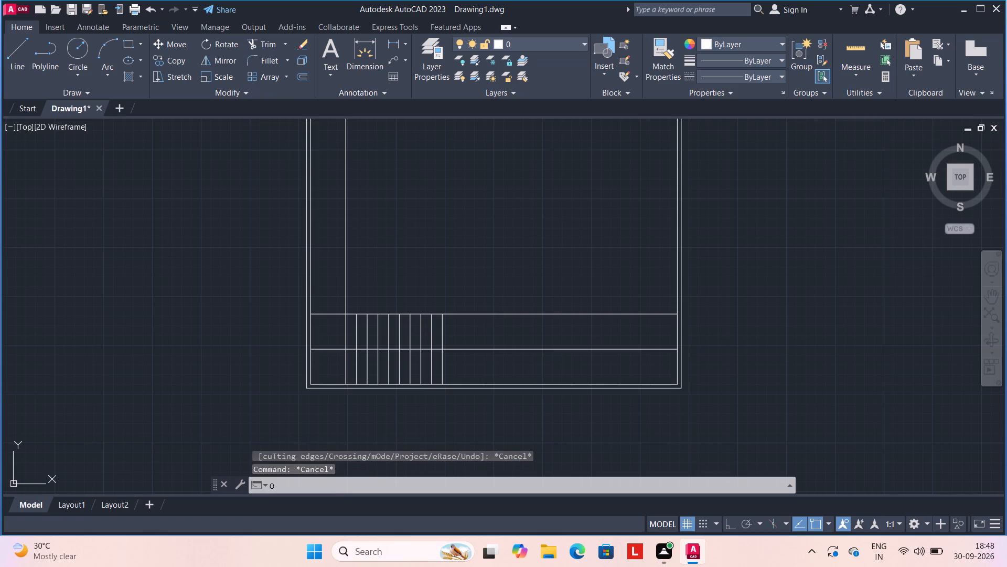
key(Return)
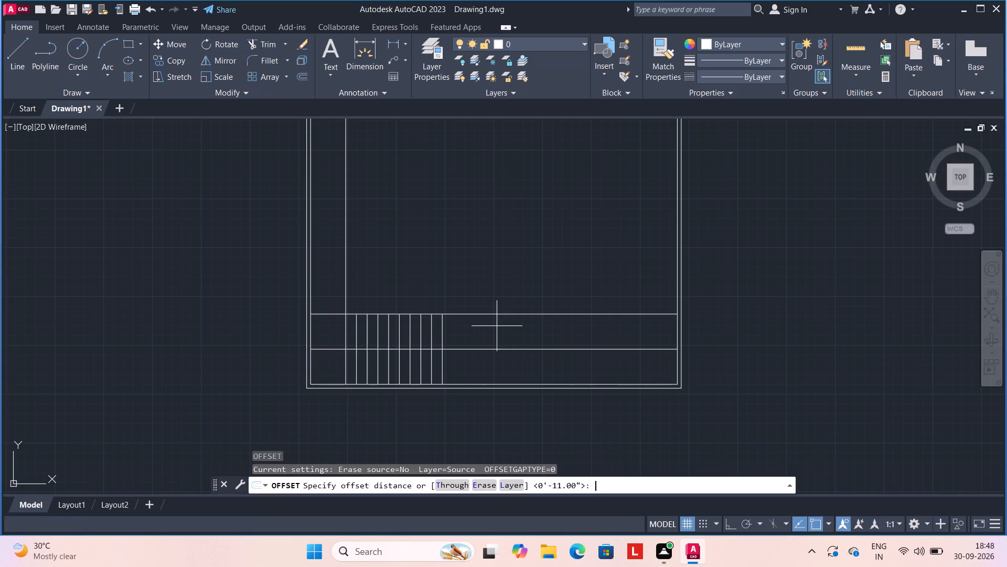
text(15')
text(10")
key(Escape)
Offset the right inner wall line 15'10" to the left into the plan.
key(o)
key(Return)
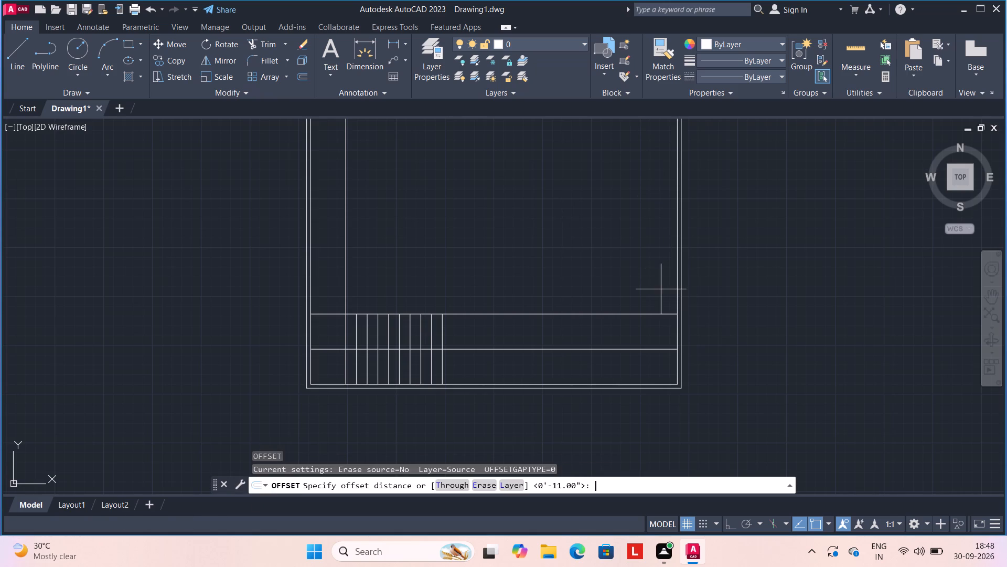
text(15'10")
key(Return)
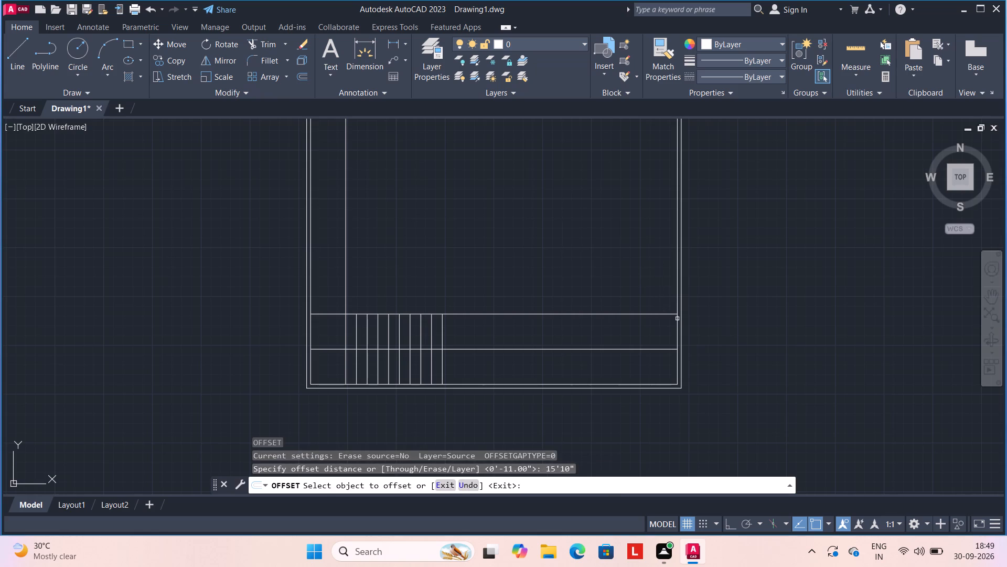
click(677, 325)
click(611, 316)
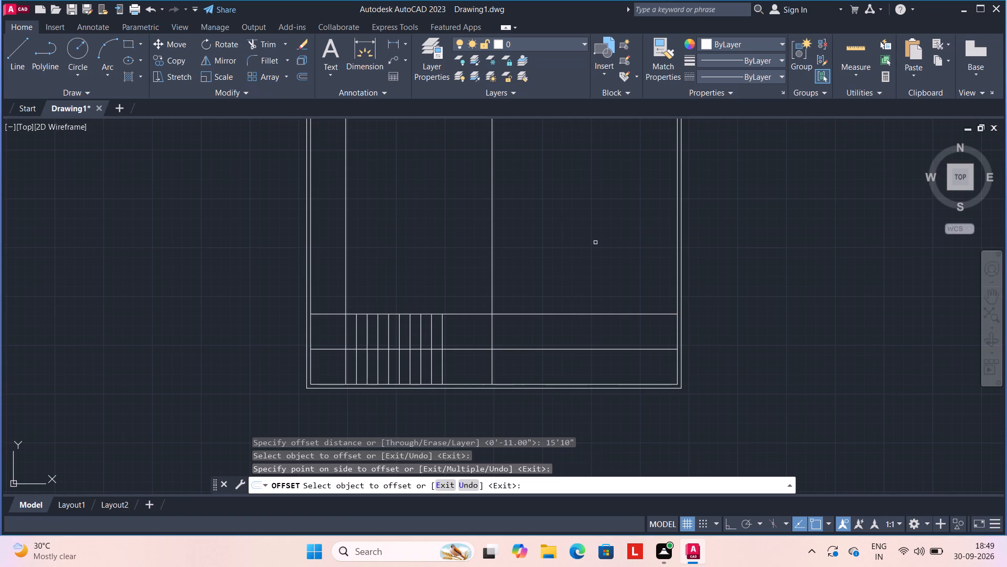
key(Escape)
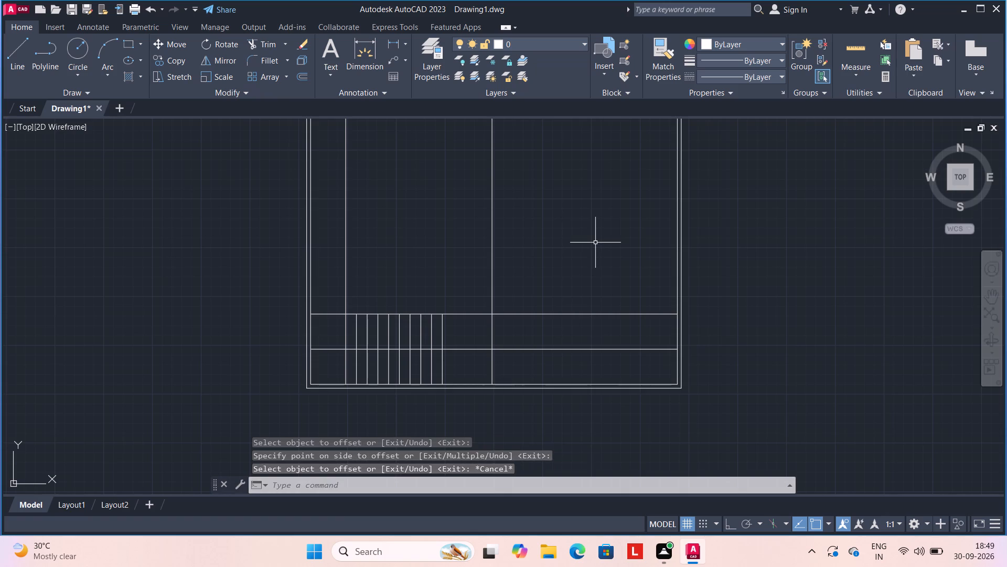
Offset the bottom inner wall line 14'5" upward into the plan.
key(o)
key(Return)
text(14')
text(5")
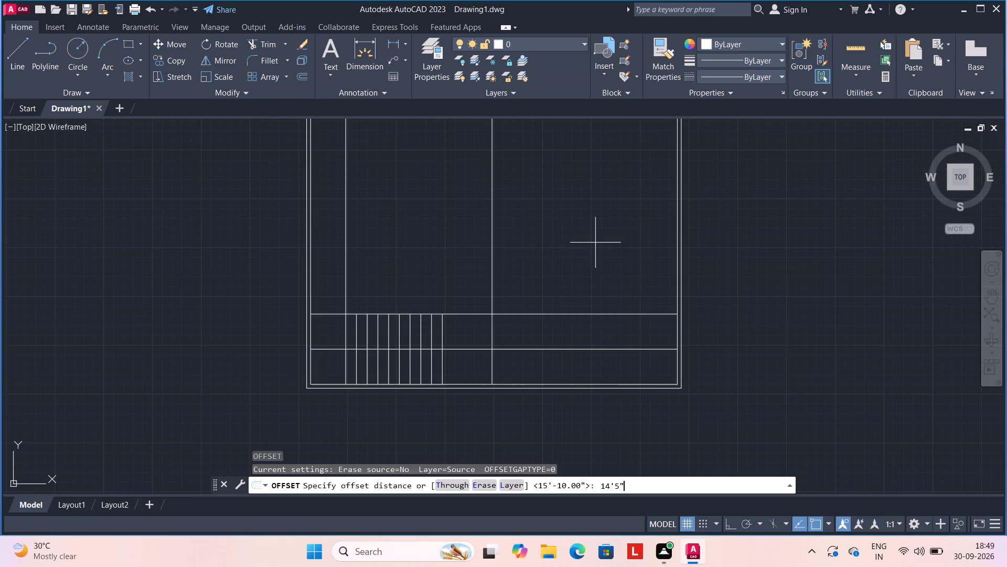
key(Return)
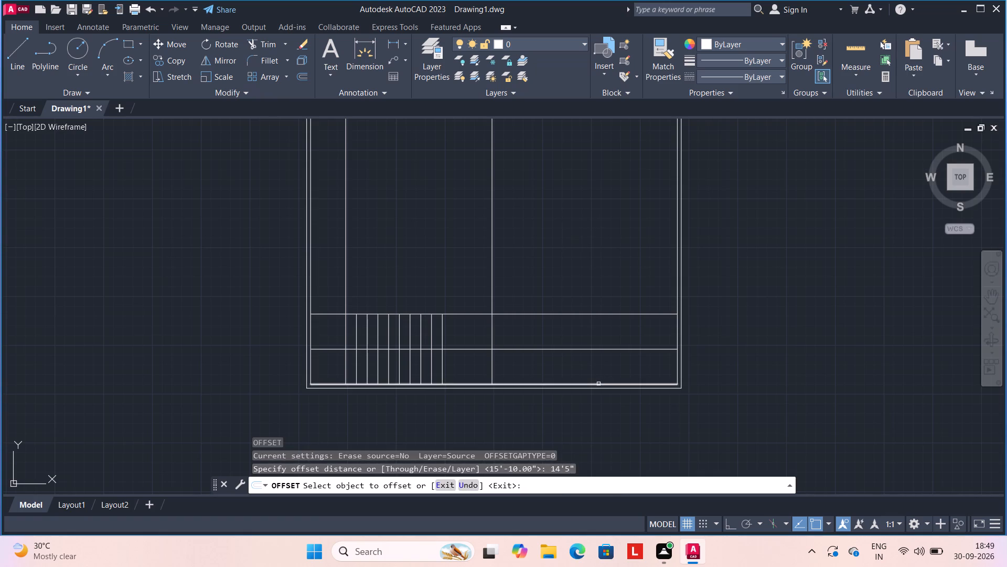
click(597, 384)
click(609, 224)
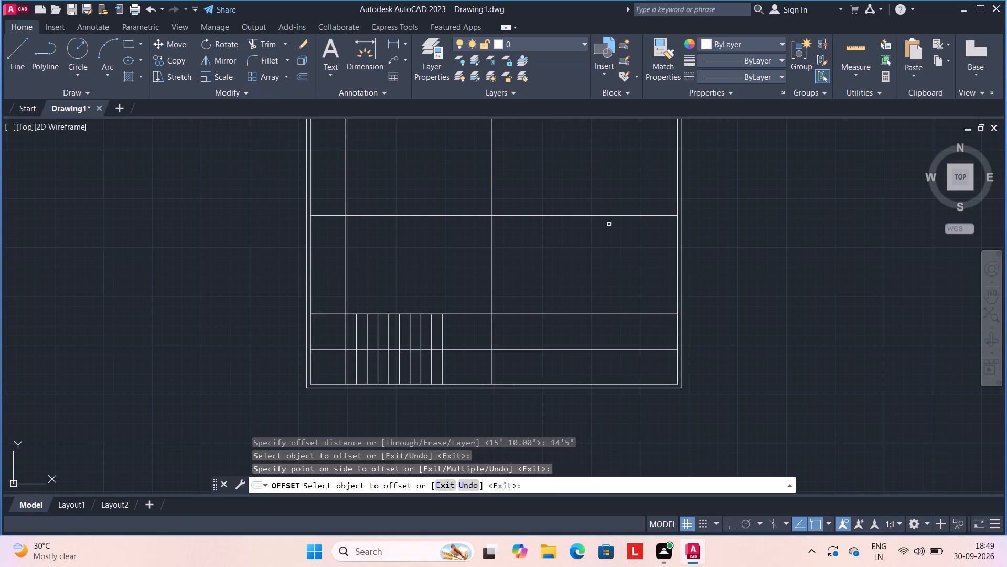
key(Escape)
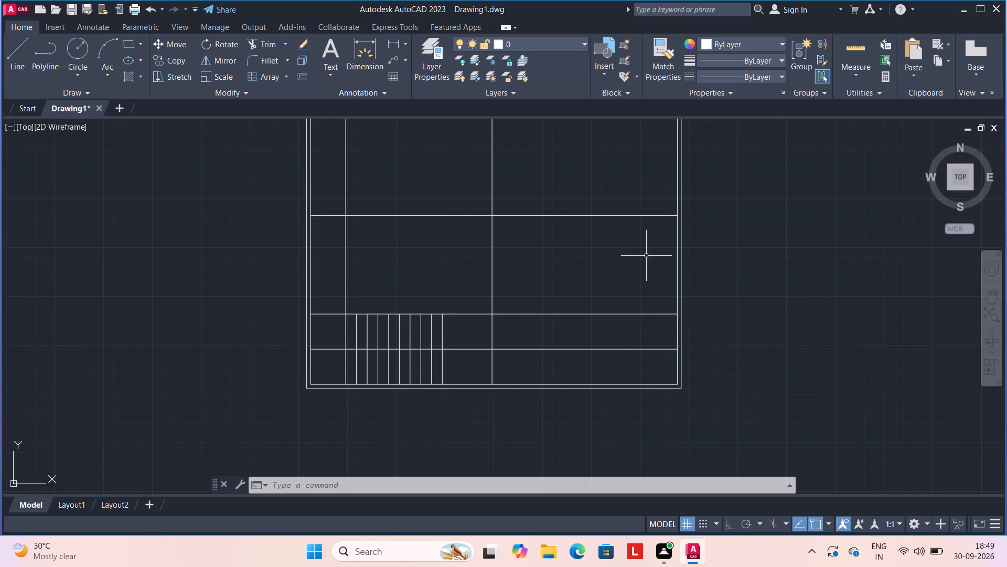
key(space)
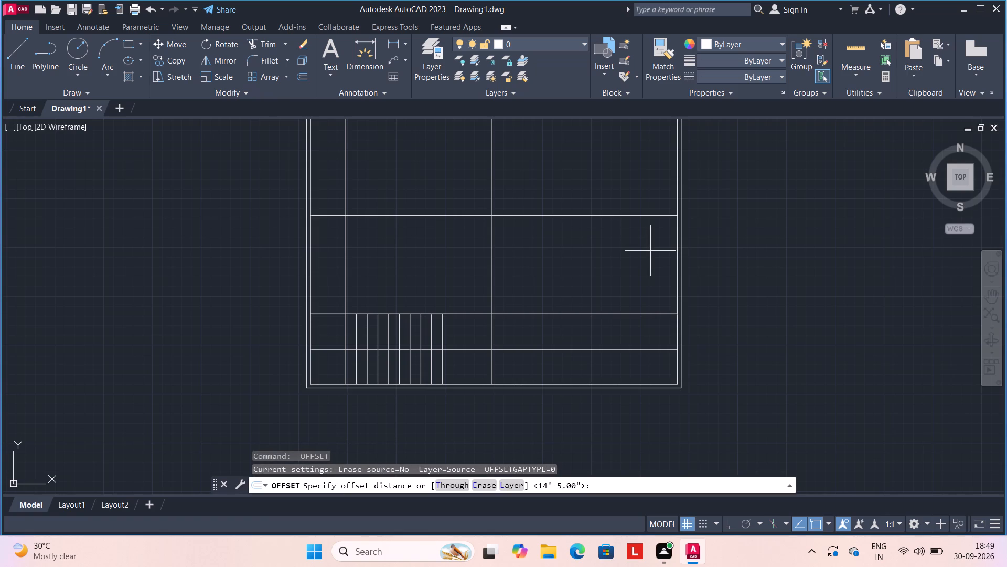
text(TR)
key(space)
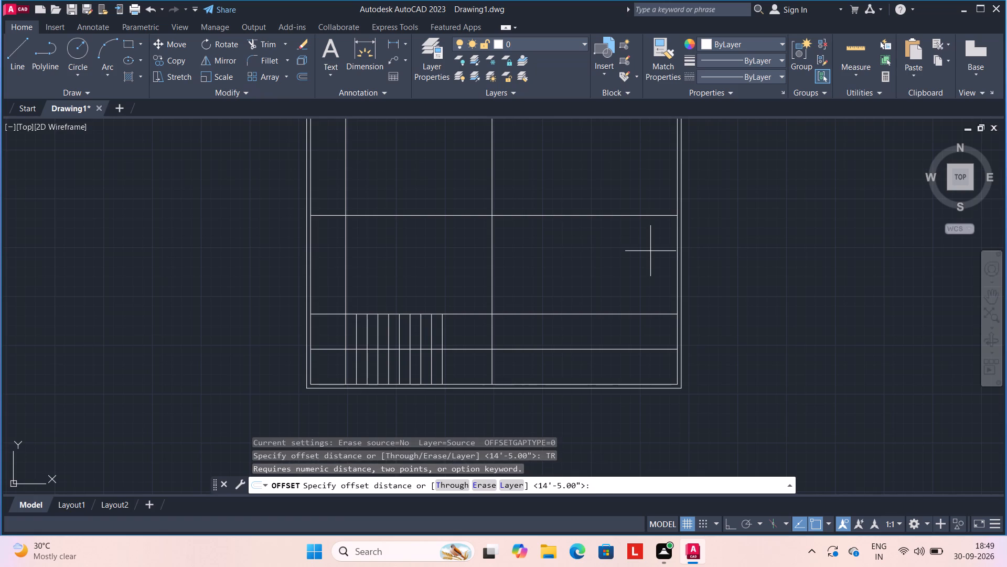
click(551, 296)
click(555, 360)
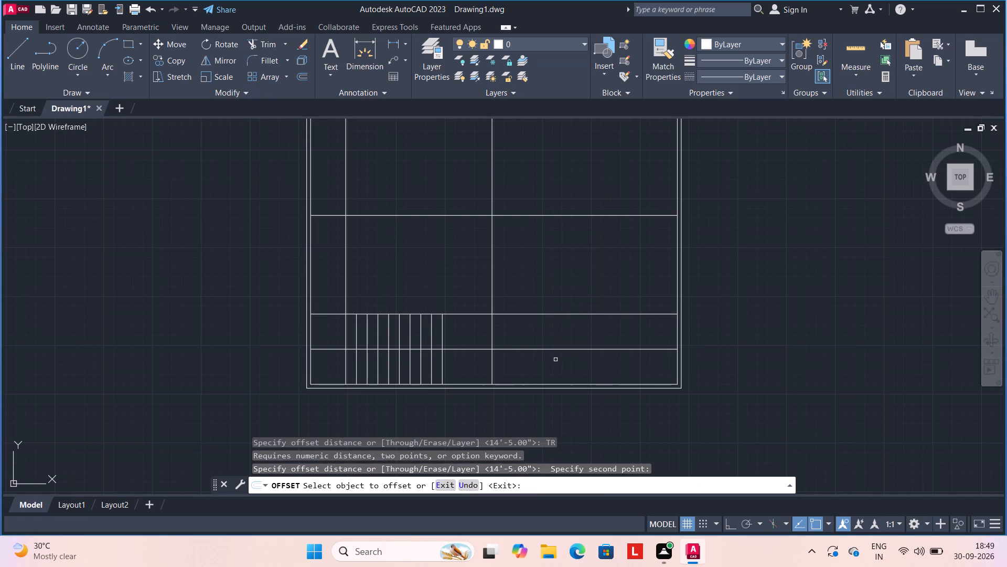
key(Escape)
Trim the two lower horizontal stair lines between the central vertical line and the right inner wall.
text(TR)
key(space)
key(space)
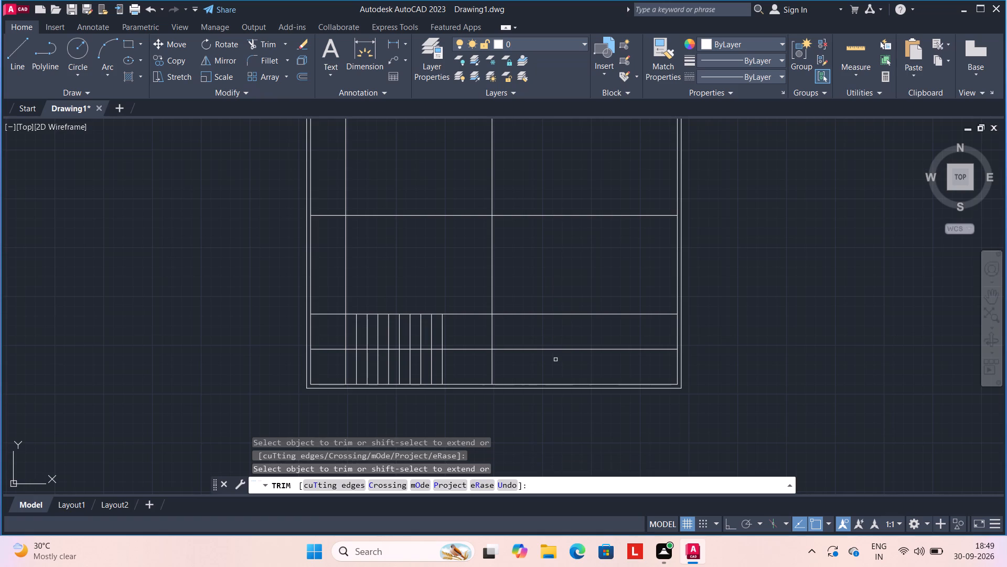
click(555, 360)
click(559, 311)
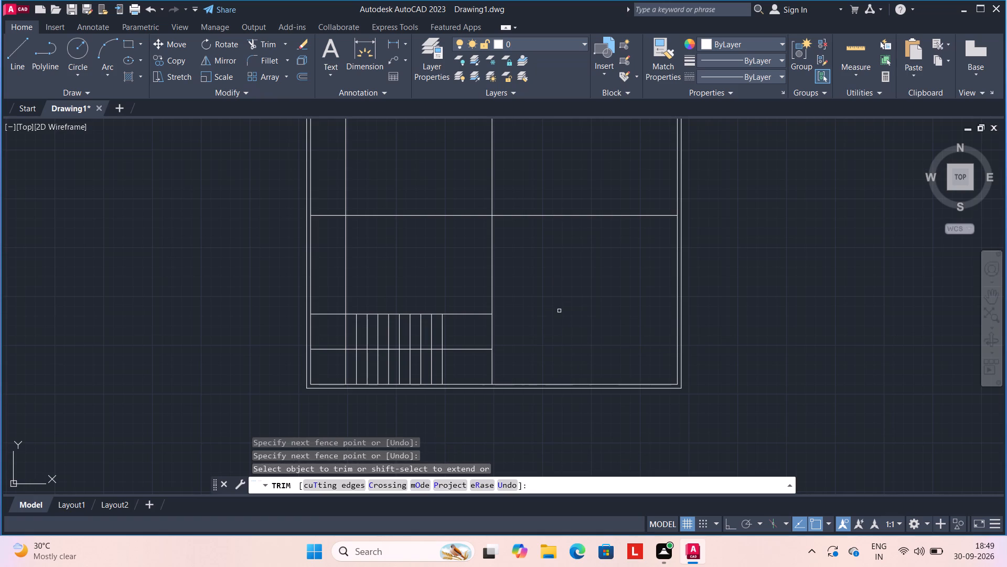
Offset the horizontal room line 9" upward and the central vertical line 9" to the left to form wall pairs.
key(Escape)
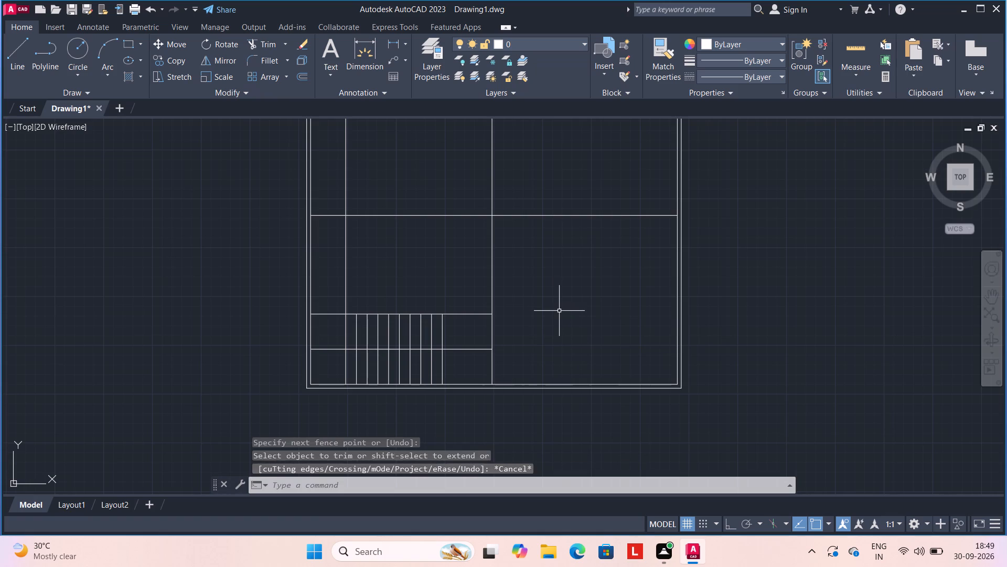
key(o)
key(Return)
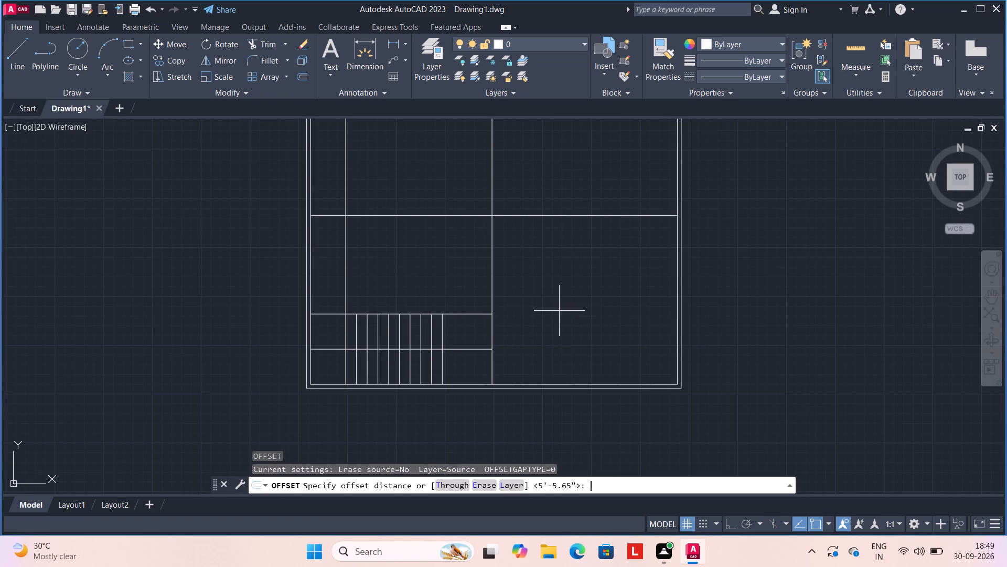
text(9")
key(Return)
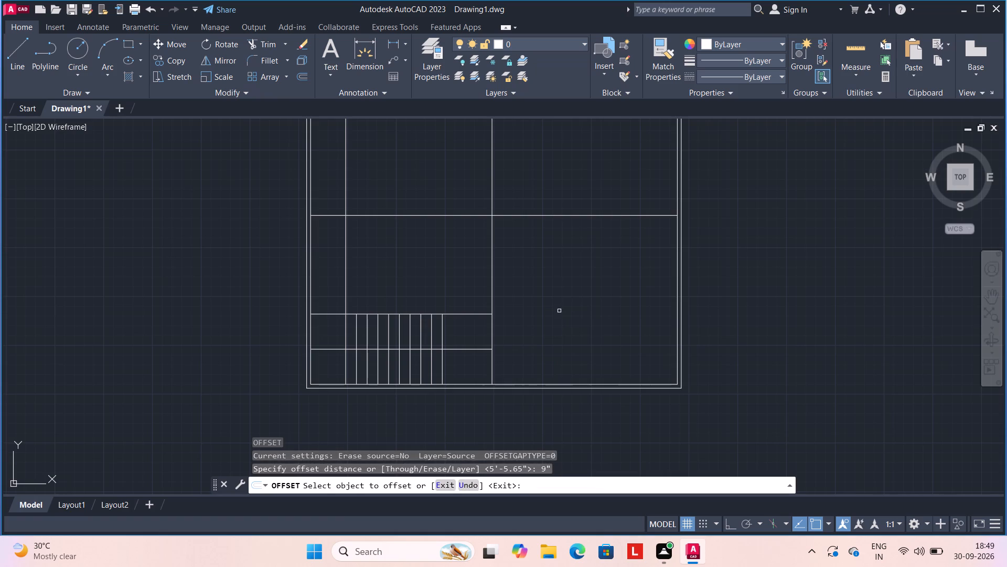
click(562, 215)
click(569, 184)
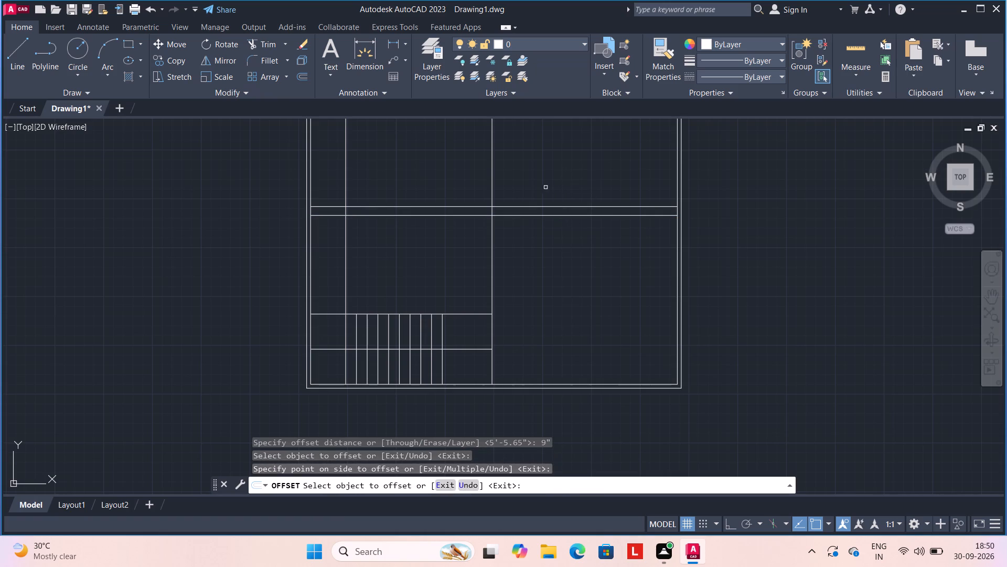
click(492, 187)
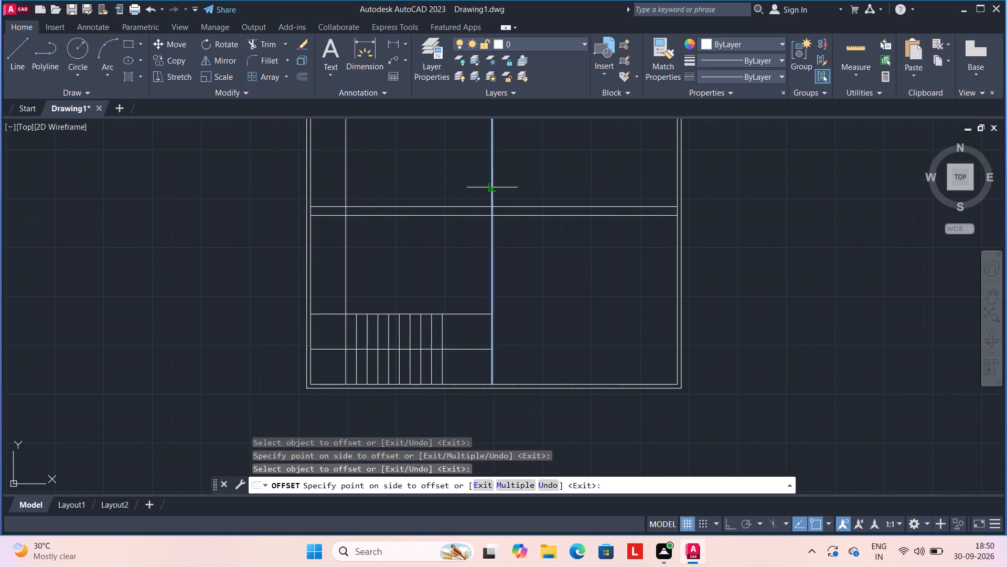
click(433, 180)
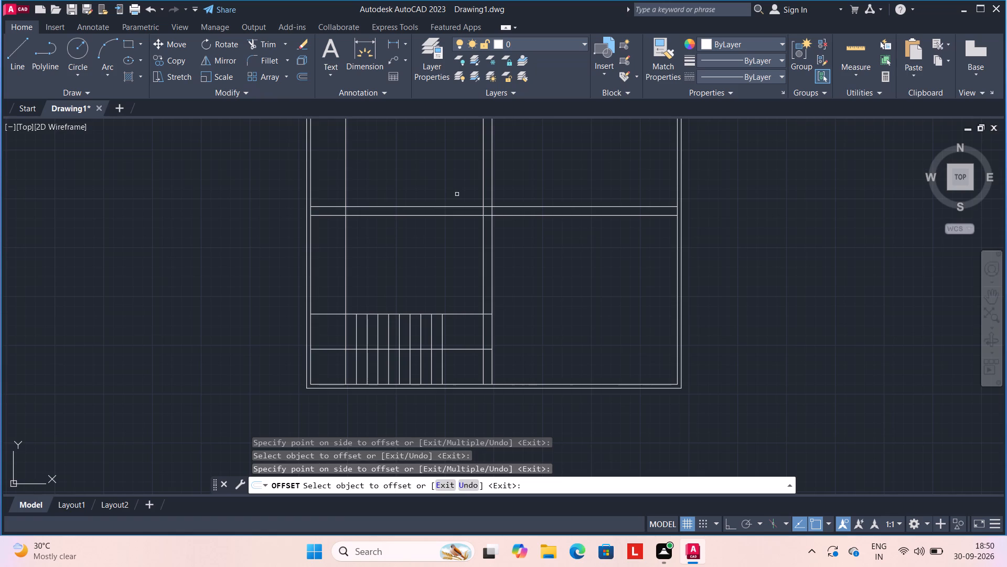
key(Escape)
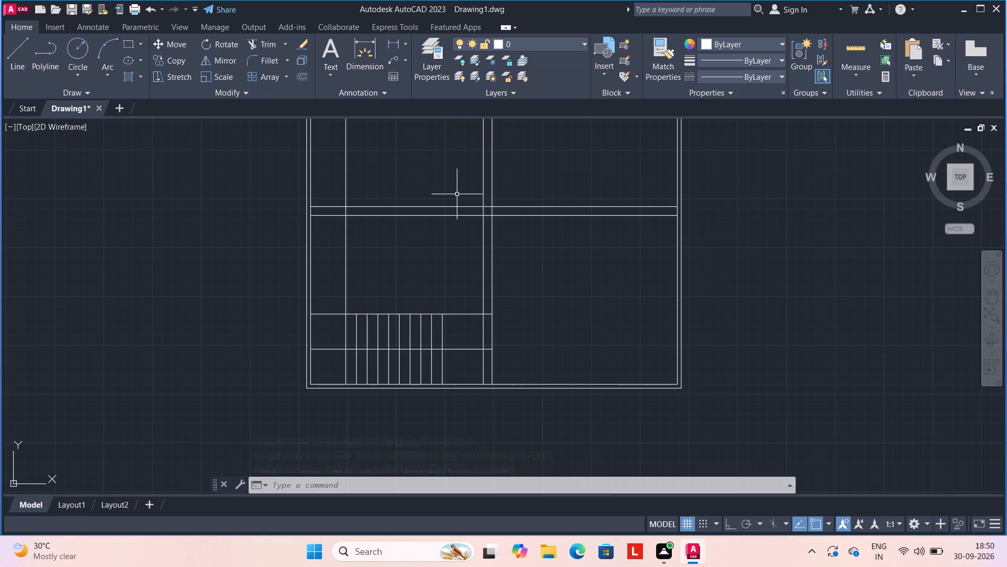
Trim both horizontal room wall lines from the left inner wall up to the central vertical wall pair.
text(TR)
key(space)
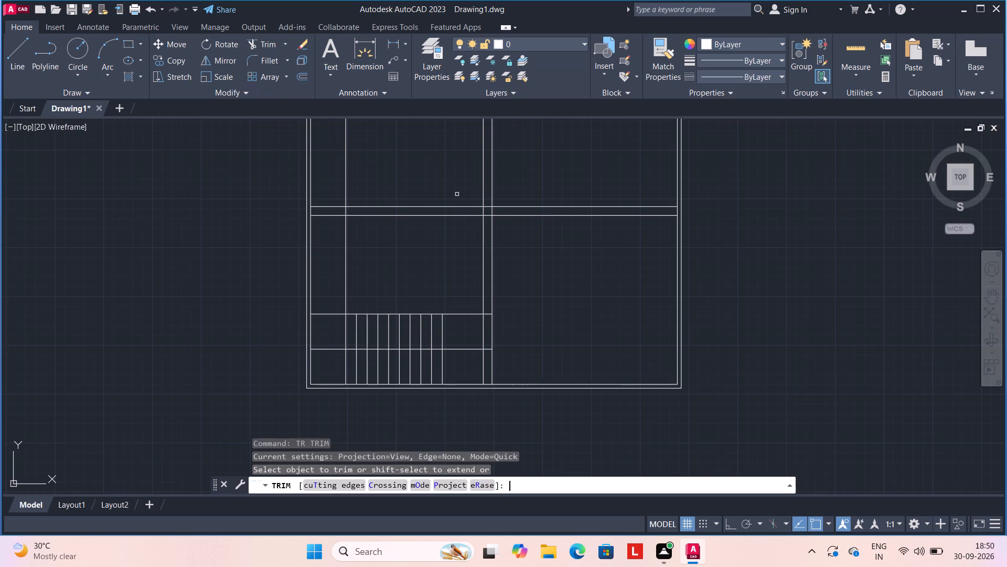
click(331, 226)
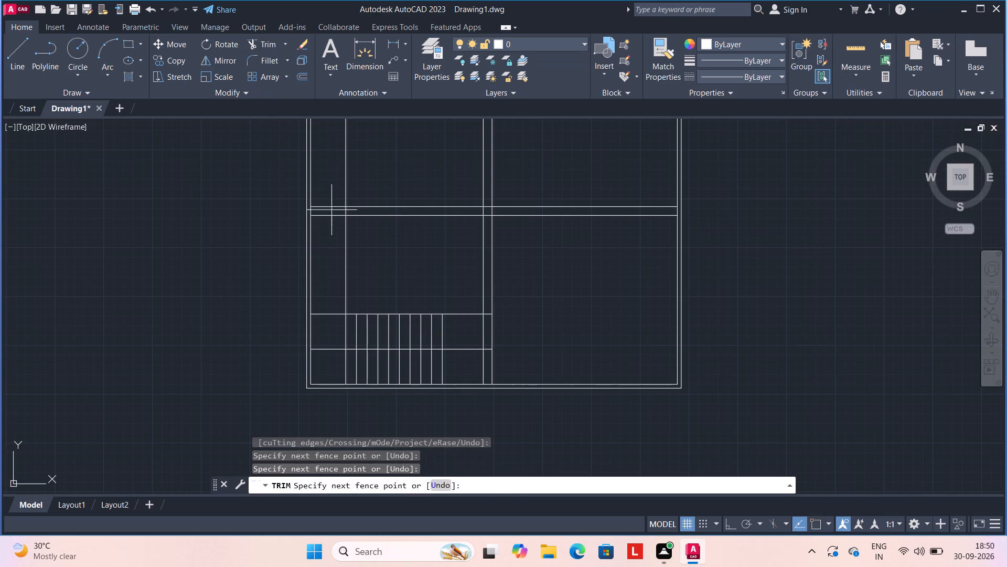
click(333, 182)
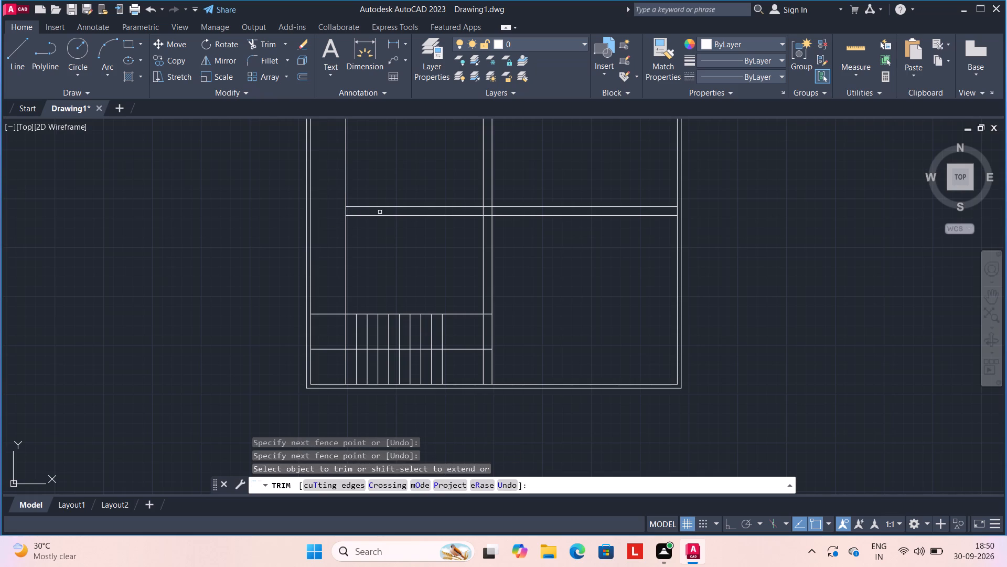
click(456, 237)
click(451, 174)
Trim the central vertical wall pair above the horizontal wall pair and clear the overlapping segments inside their corner.
click(454, 156)
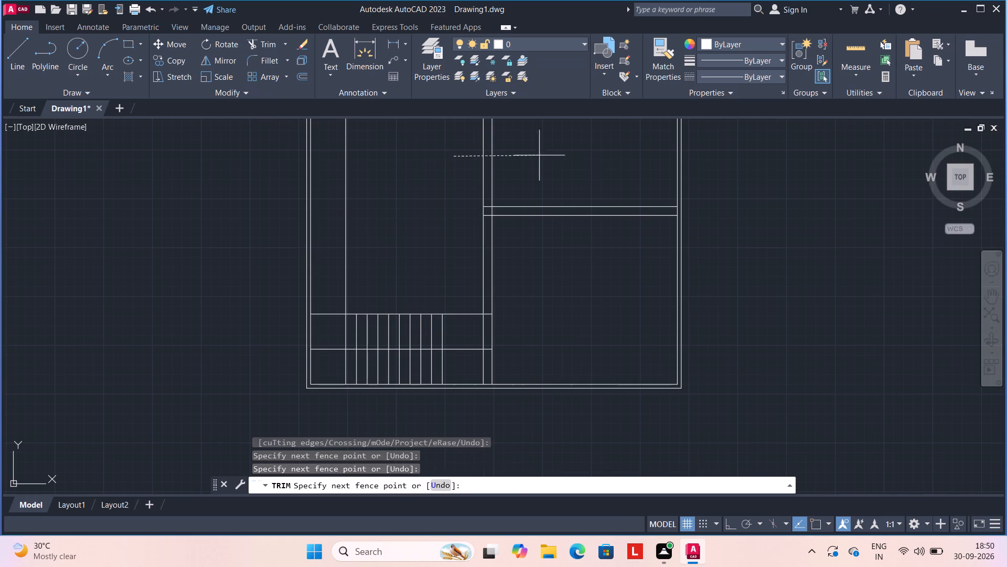
click(608, 155)
scroll(495, 208, up, 5)
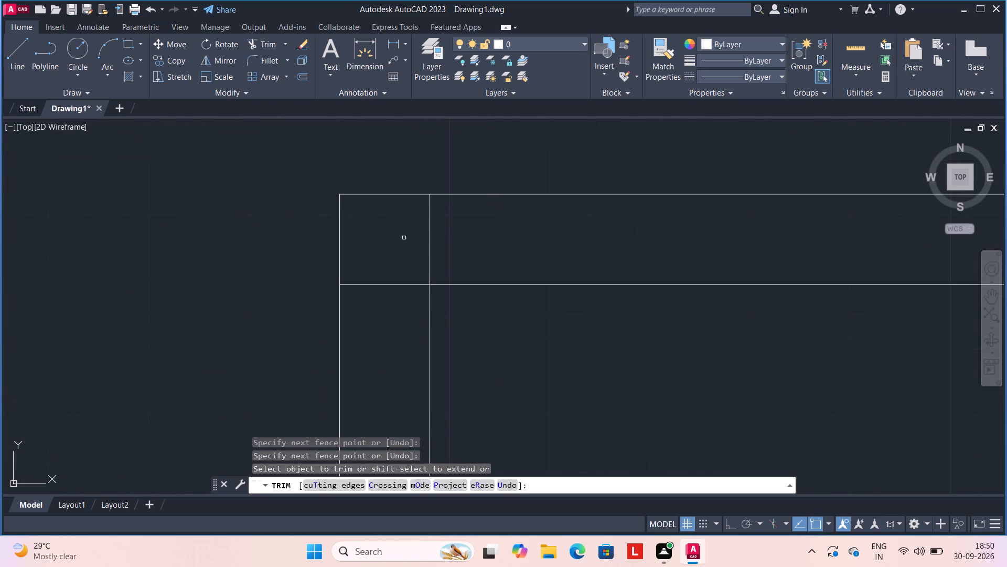
click(397, 236)
click(371, 361)
click(384, 226)
click(570, 230)
scroll(570, 230, down, 4)
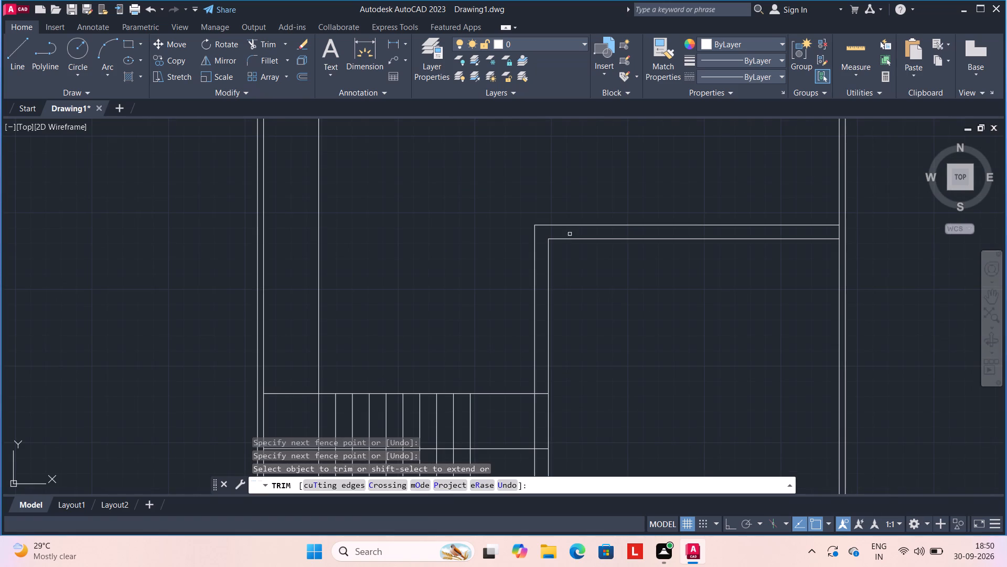
Trim the central vertical wall pair below the upper stair line, and the nine tread lines between the upper and middle stair lines.
middle_drag(576, 408, 539, 300)
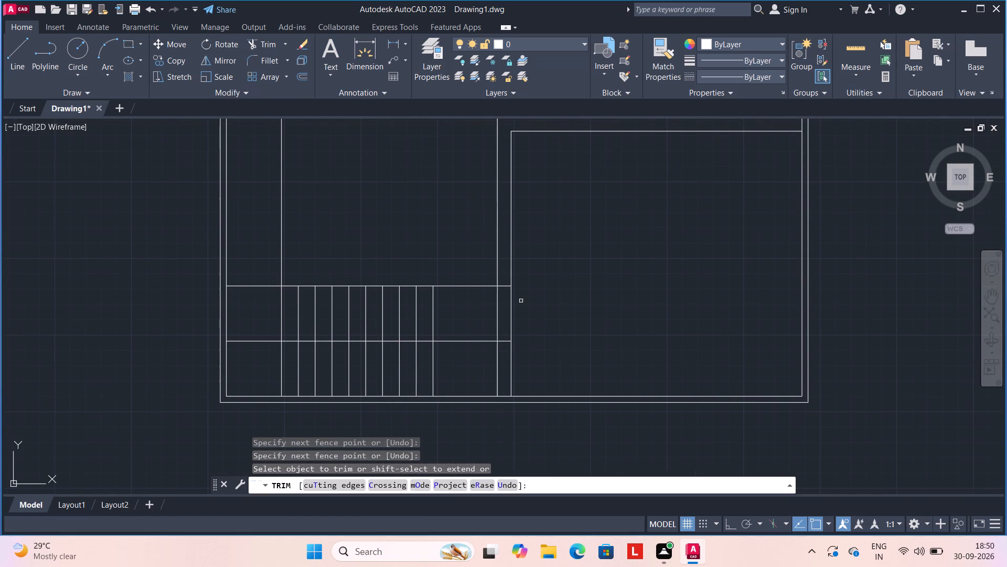
click(546, 312)
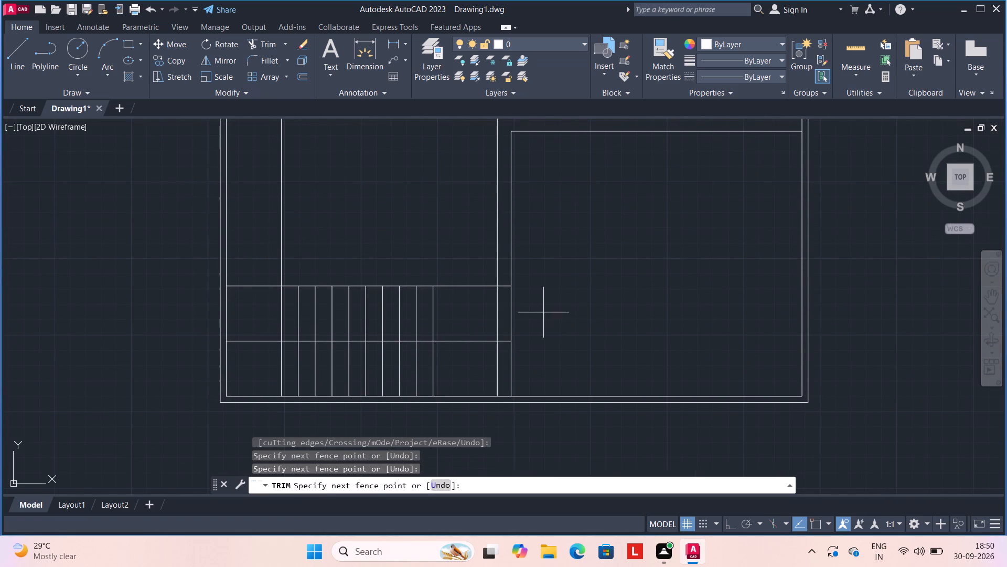
click(481, 312)
click(458, 317)
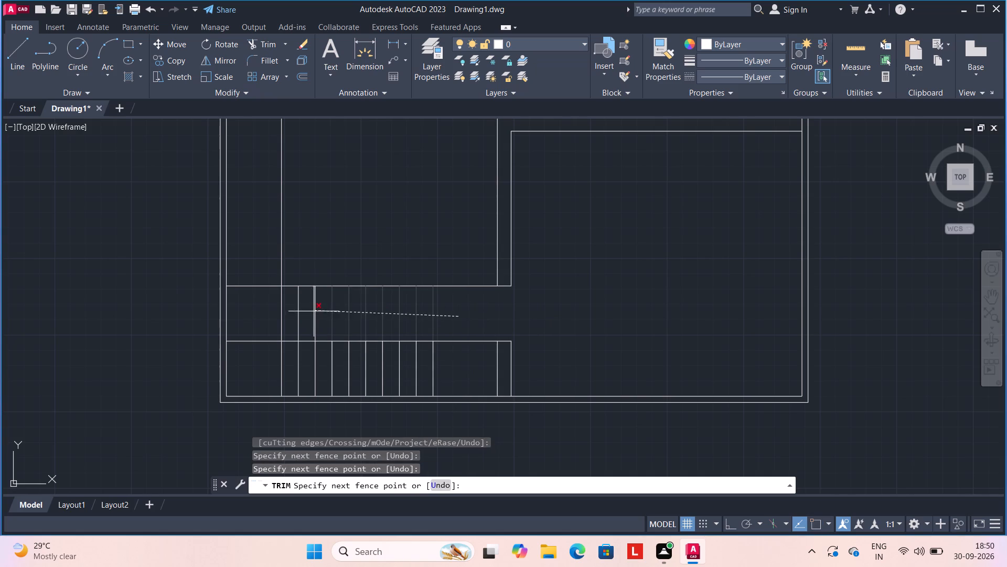
click(288, 318)
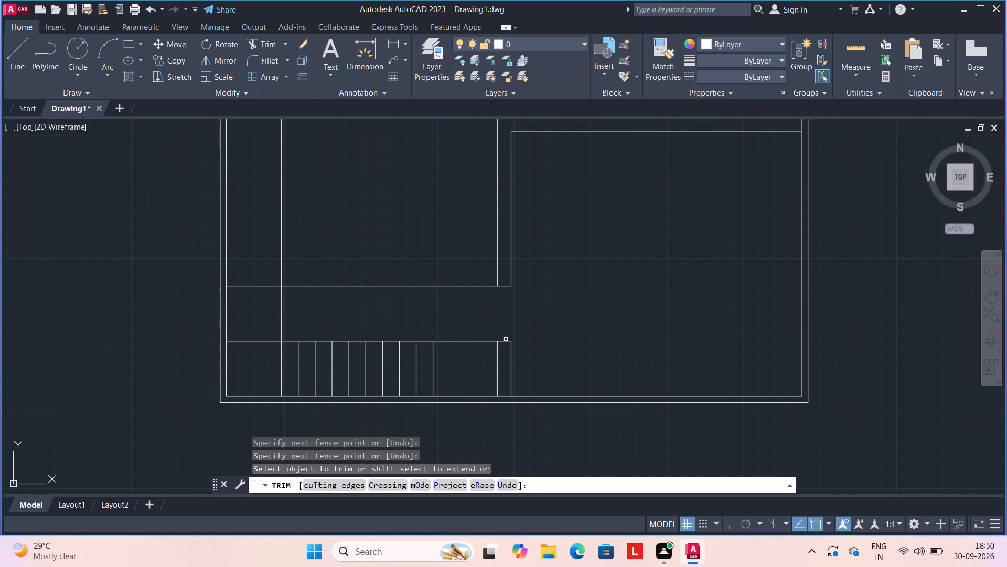
click(524, 382)
click(483, 369)
key(Escape)
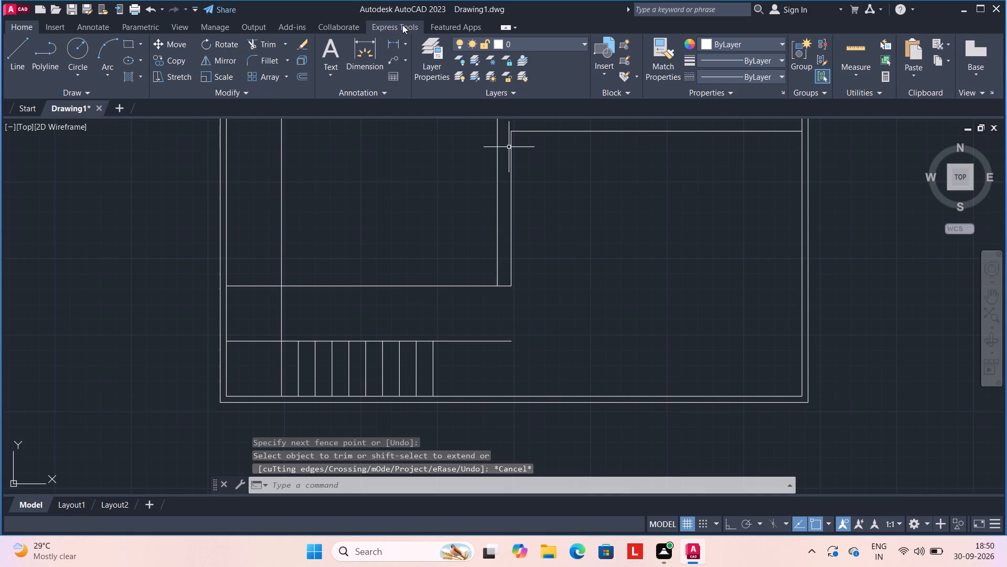
Measure along the bottom inner wall from the first stair line, and again from the bottom-left inner corner.
click(368, 41)
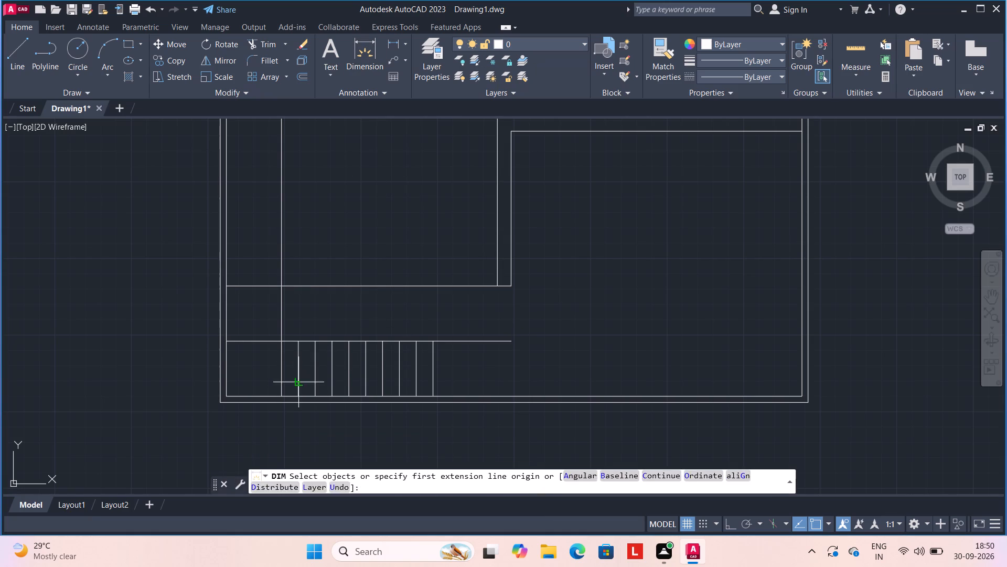
click(280, 395)
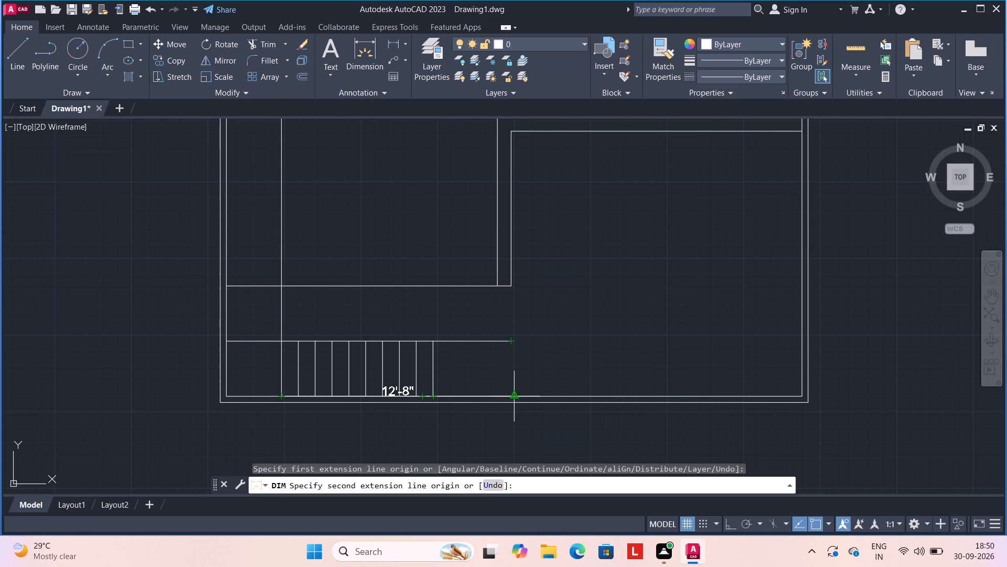
key(Escape)
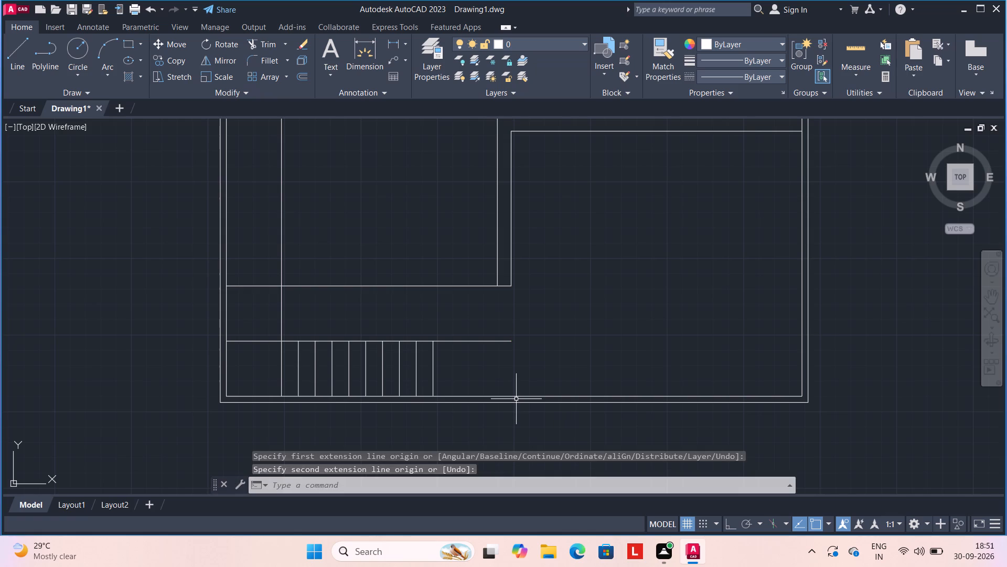
click(361, 49)
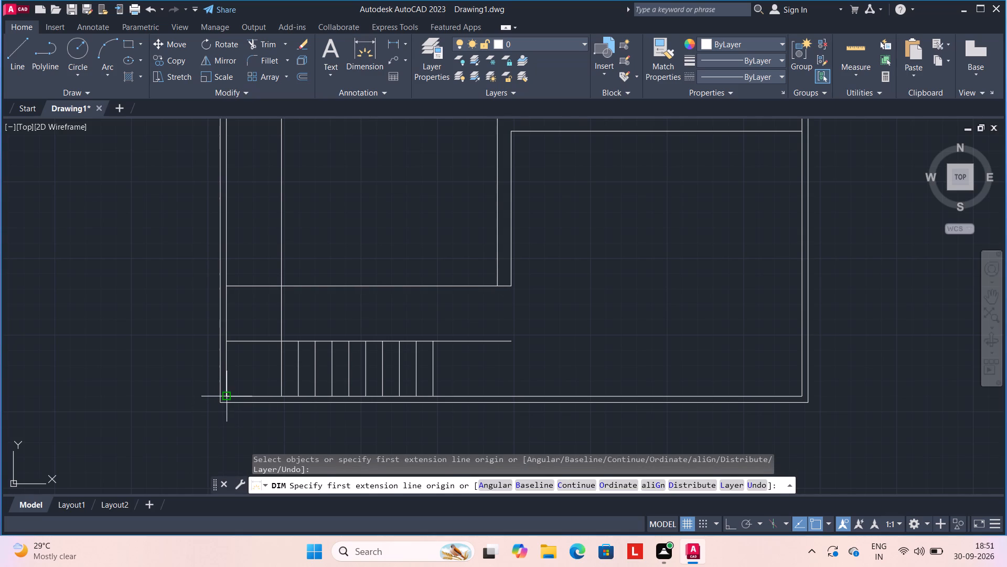
click(227, 394)
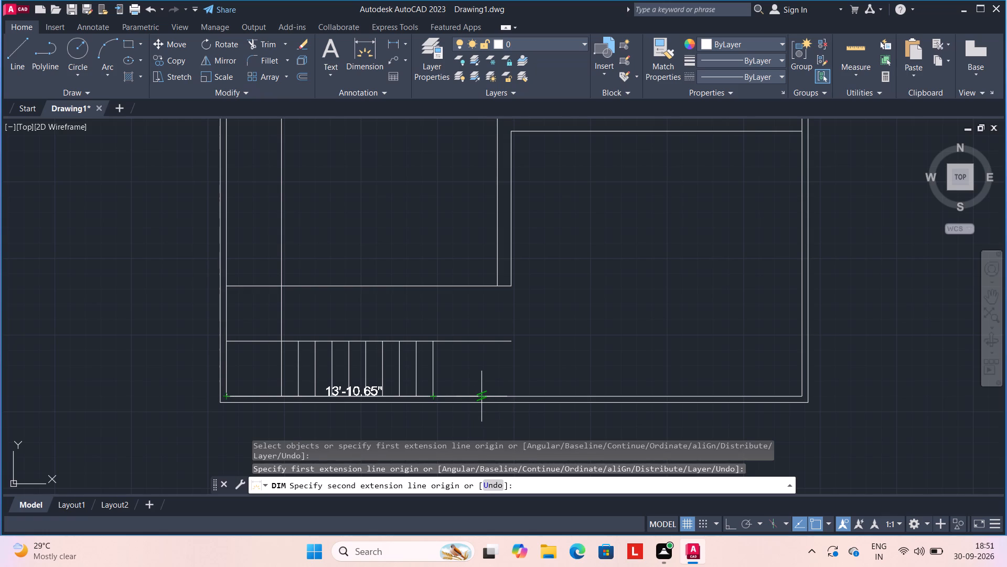
key(Escape)
Offset the last tread line to the right at 11" spacing to add four more treads to the lower flight.
key(o)
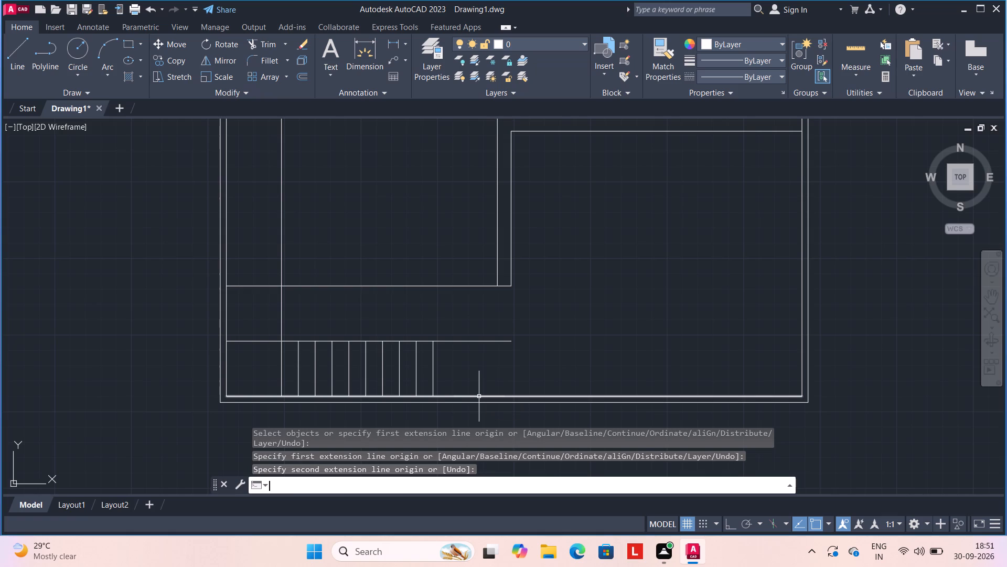
key(Return)
text(11")
key(Return)
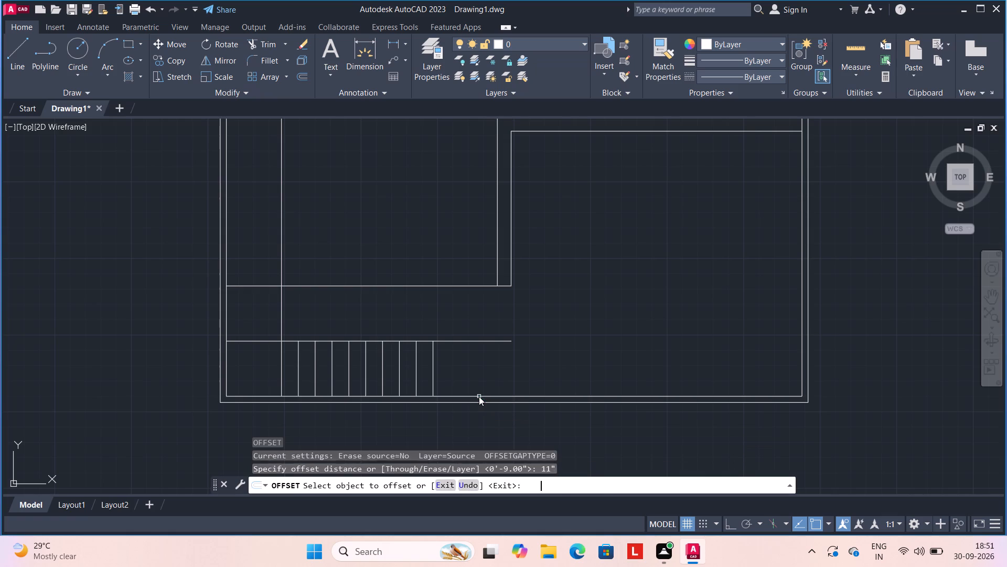
click(434, 382)
click(445, 379)
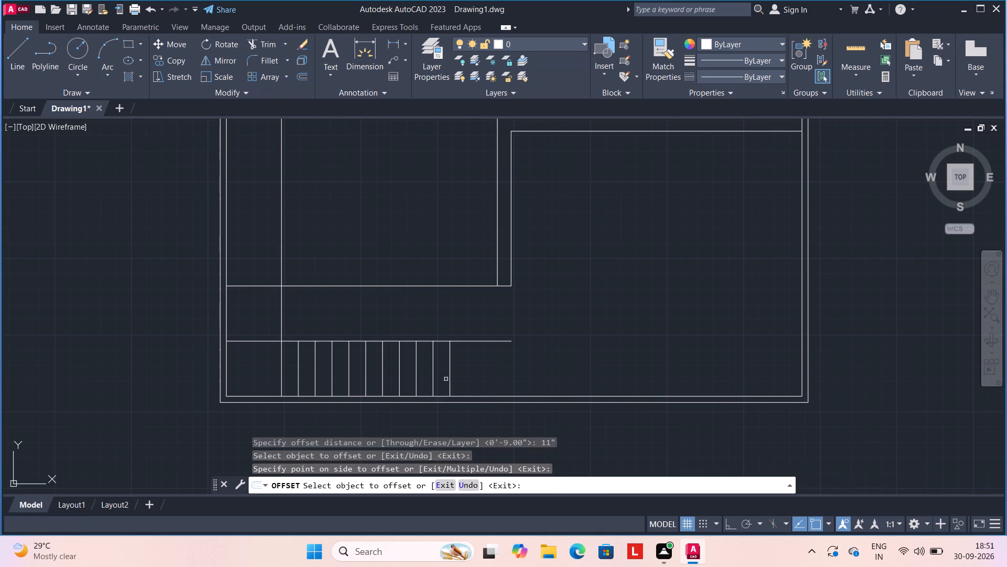
click(449, 380)
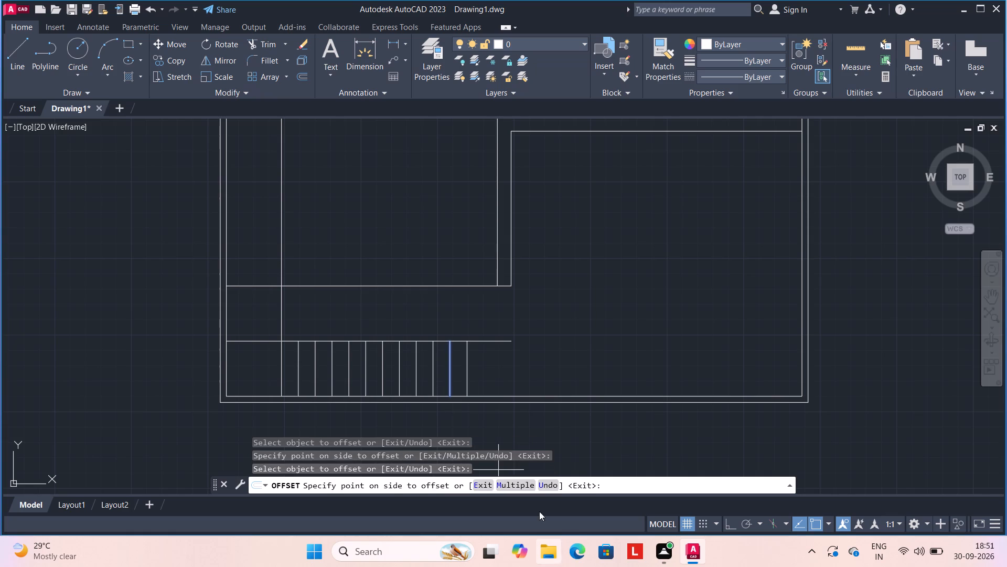
click(530, 486)
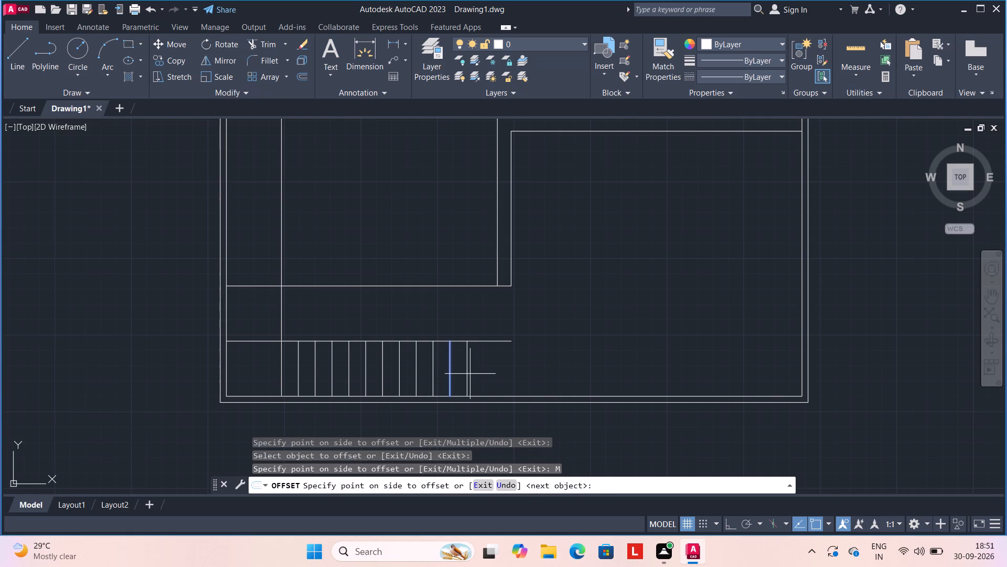
click(466, 377)
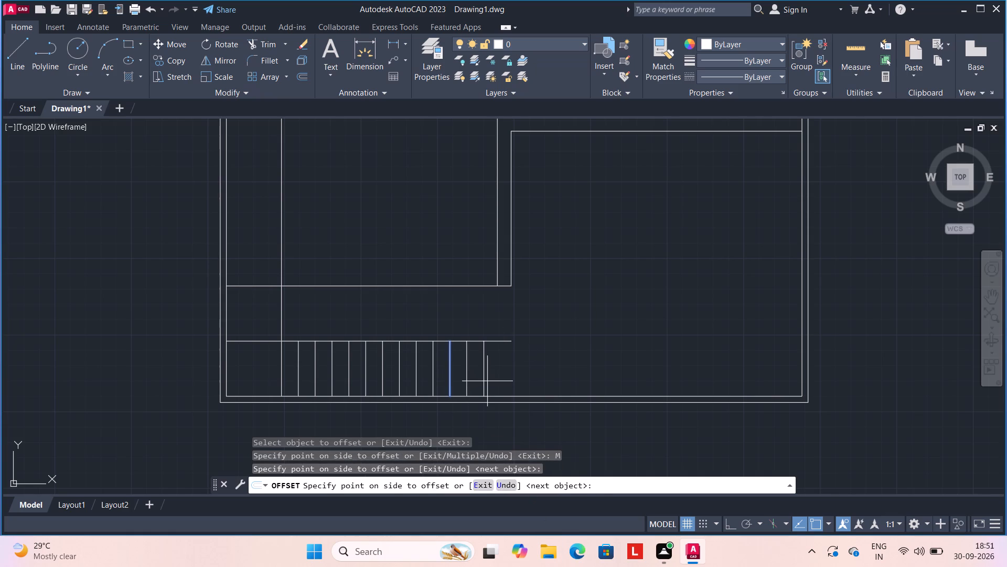
click(484, 376)
click(518, 375)
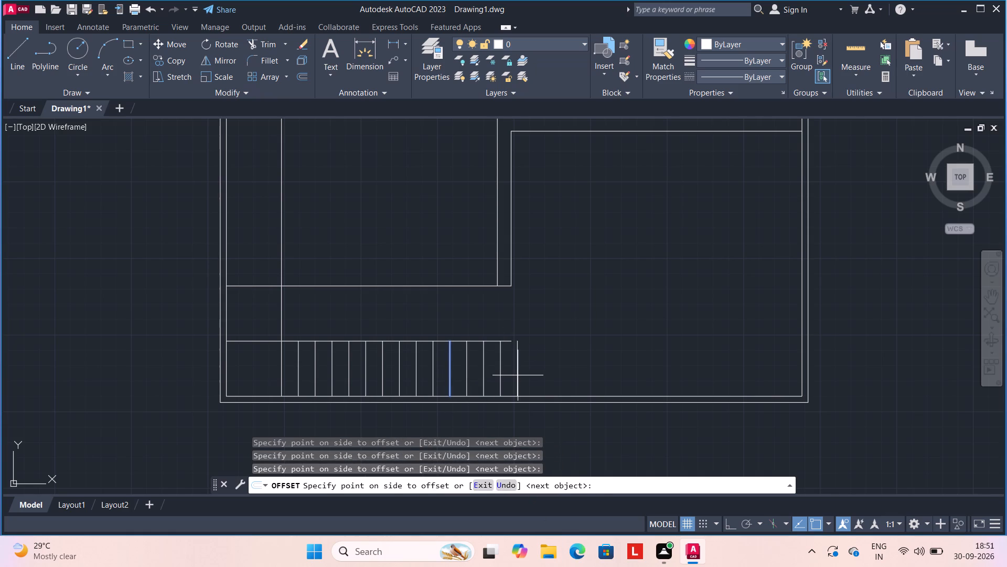
key(space)
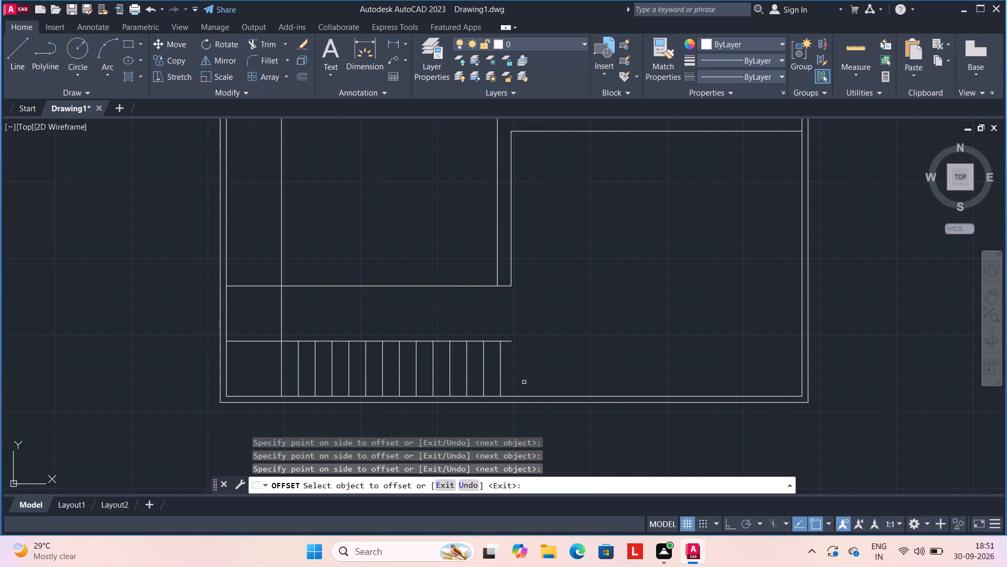
key(Escape)
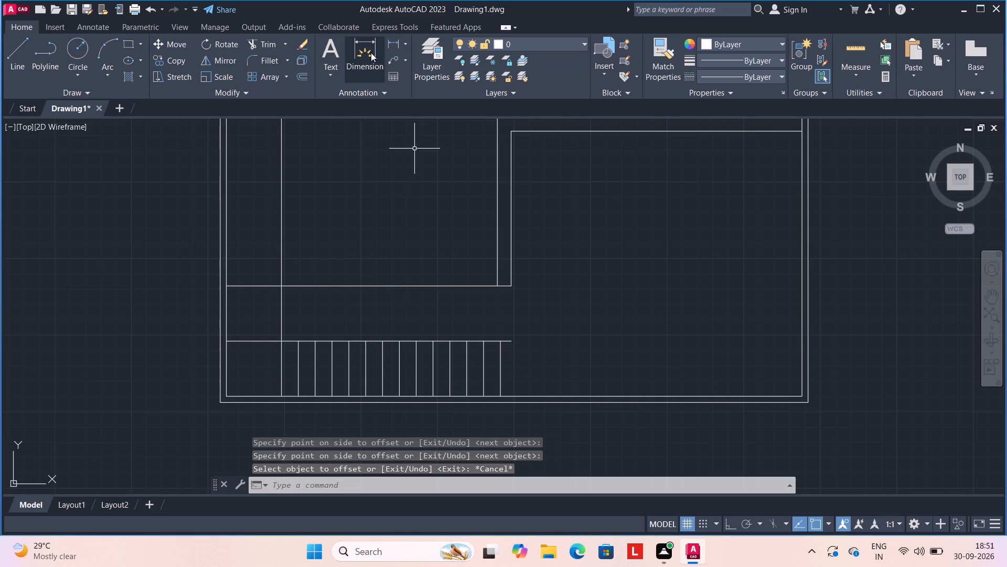
Measure with the Dimension tool along the bottom inner wall from the bottom-left inner corner to just before the second-to-last tread line.
click(365, 50)
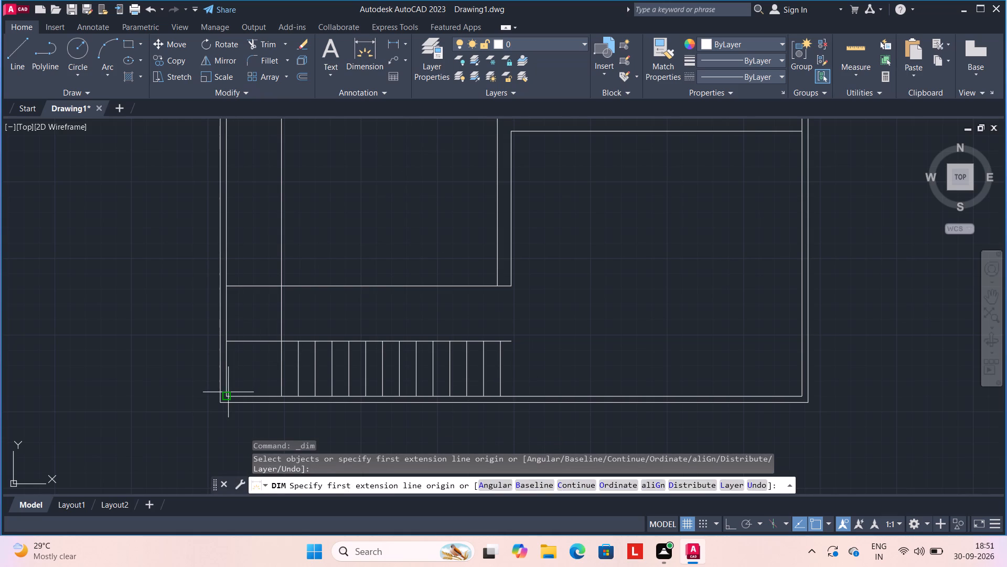
click(228, 392)
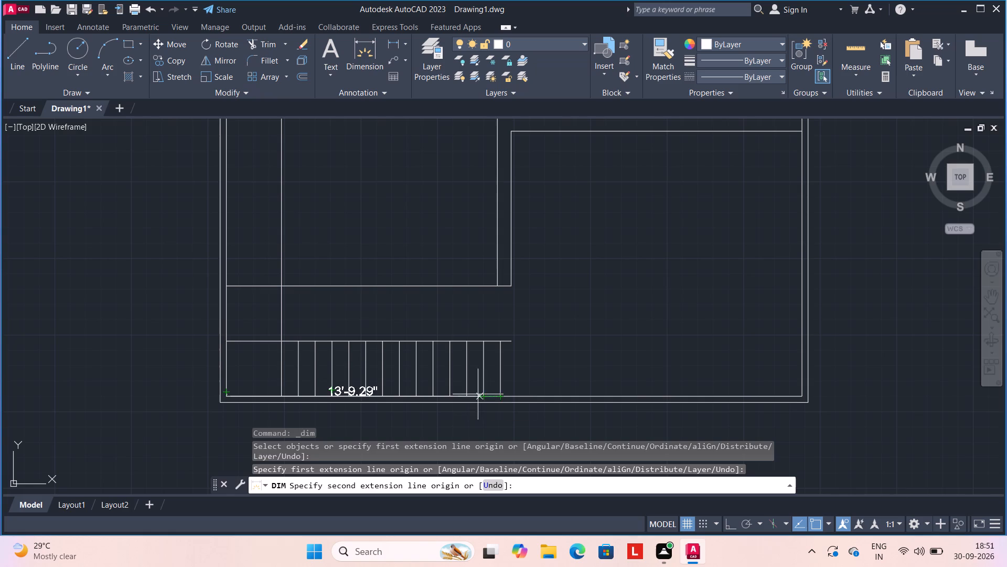
scroll(461, 394, up, 1)
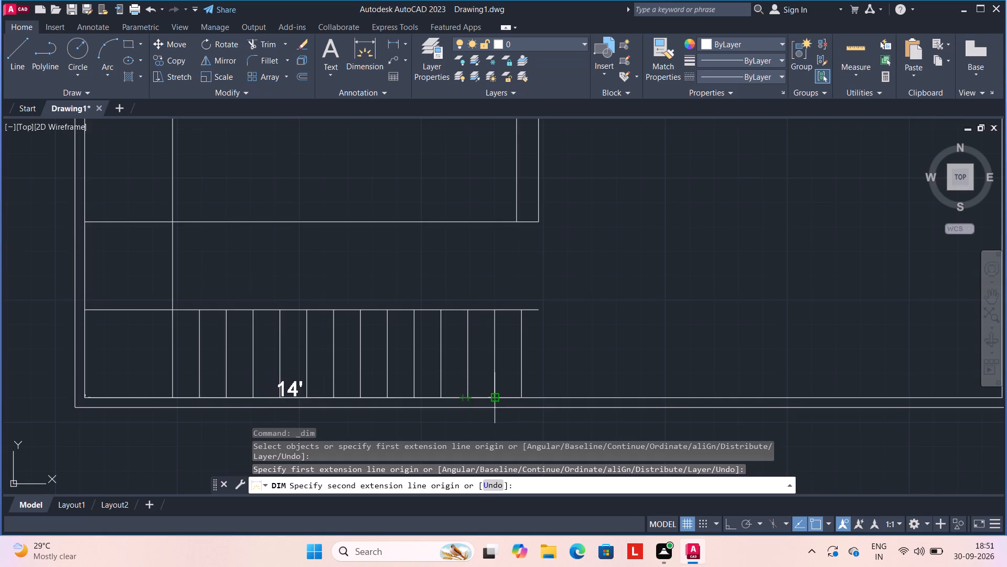
scroll(490, 397, up, 4)
scroll(460, 405, down, 2)
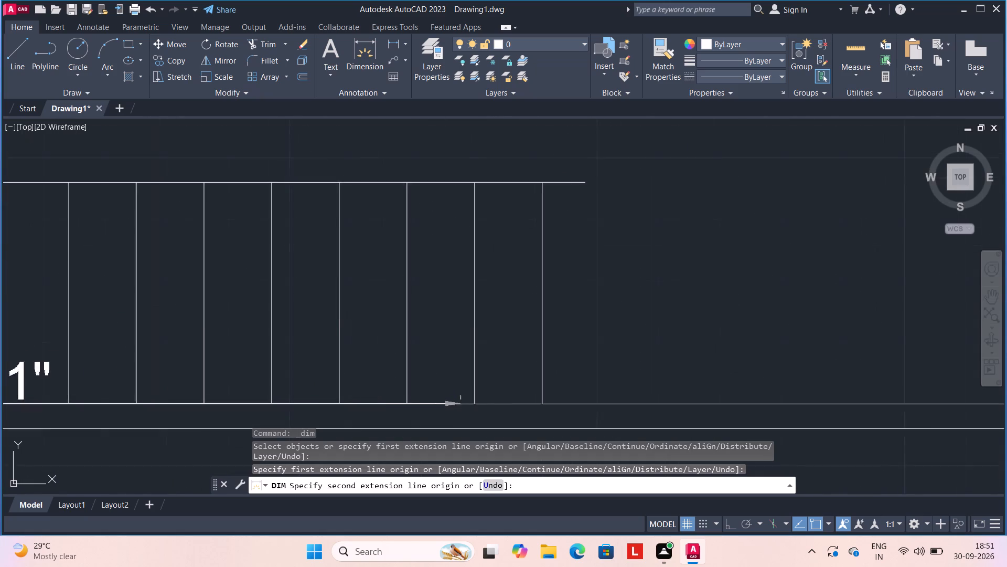
scroll(460, 405, down, 1)
scroll(460, 405, up, 1)
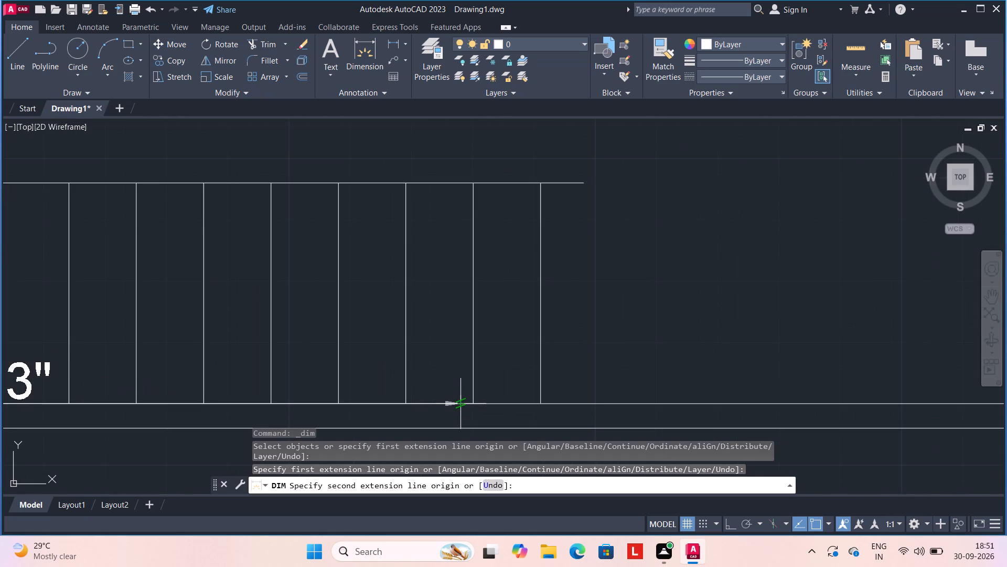
scroll(460, 405, up, 2)
scroll(463, 403, down, 2)
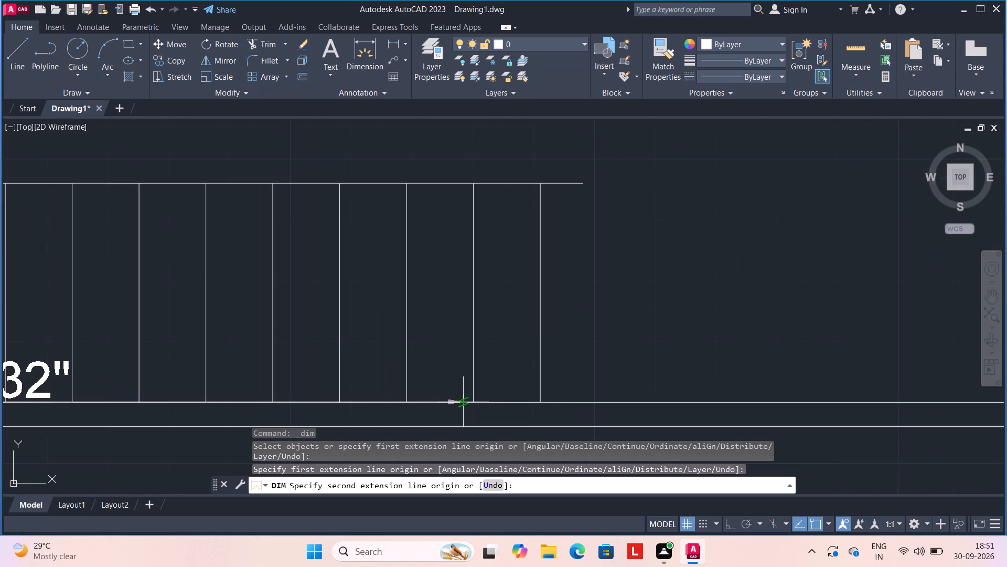
scroll(463, 403, down, 1)
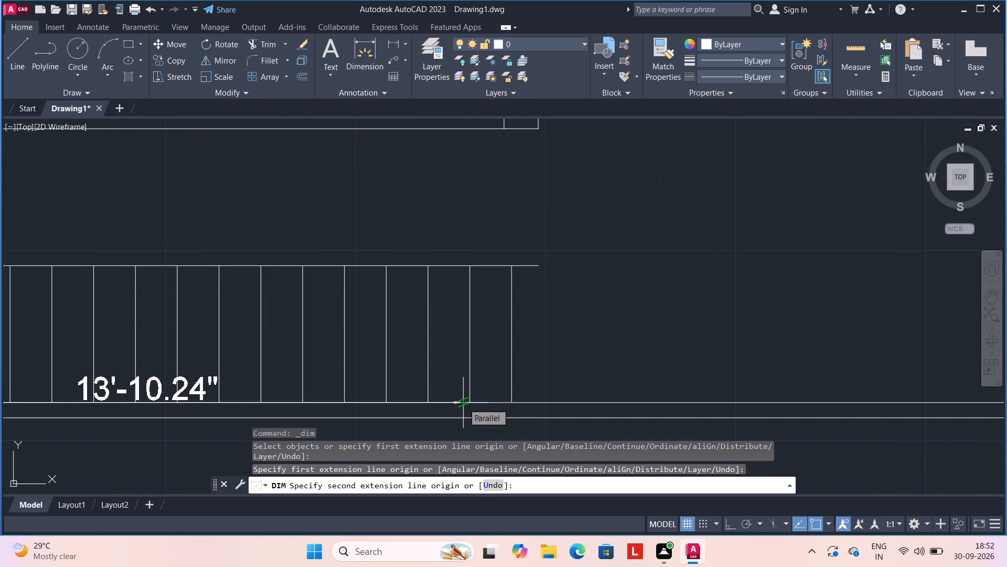
scroll(463, 403, up, 4)
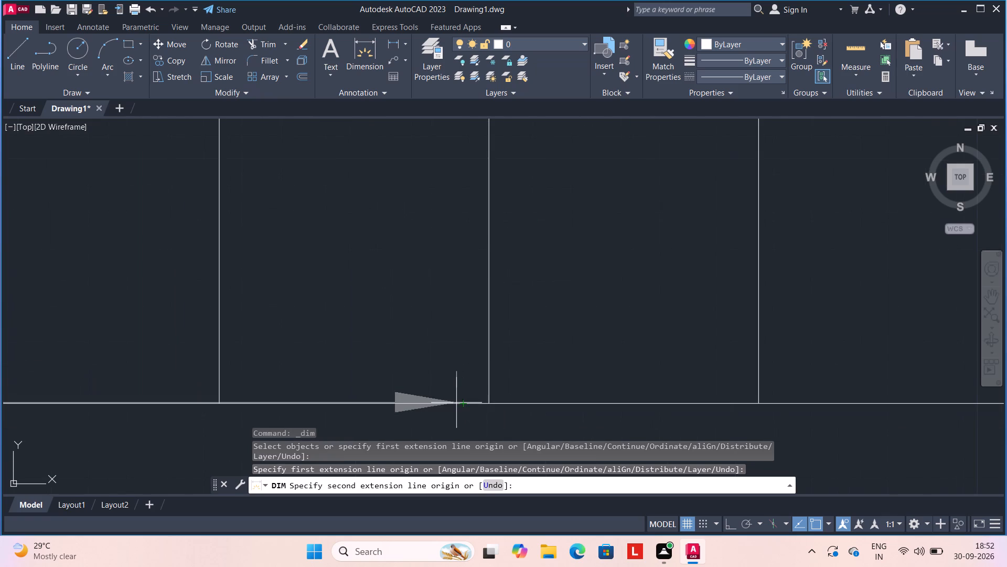
click(456, 403)
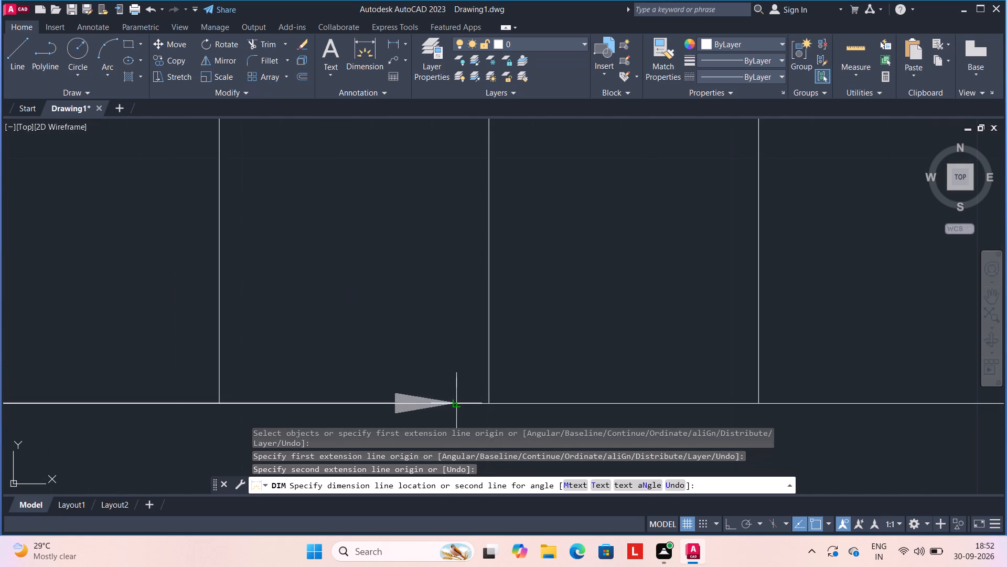
scroll(456, 403, down, 5)
key(space)
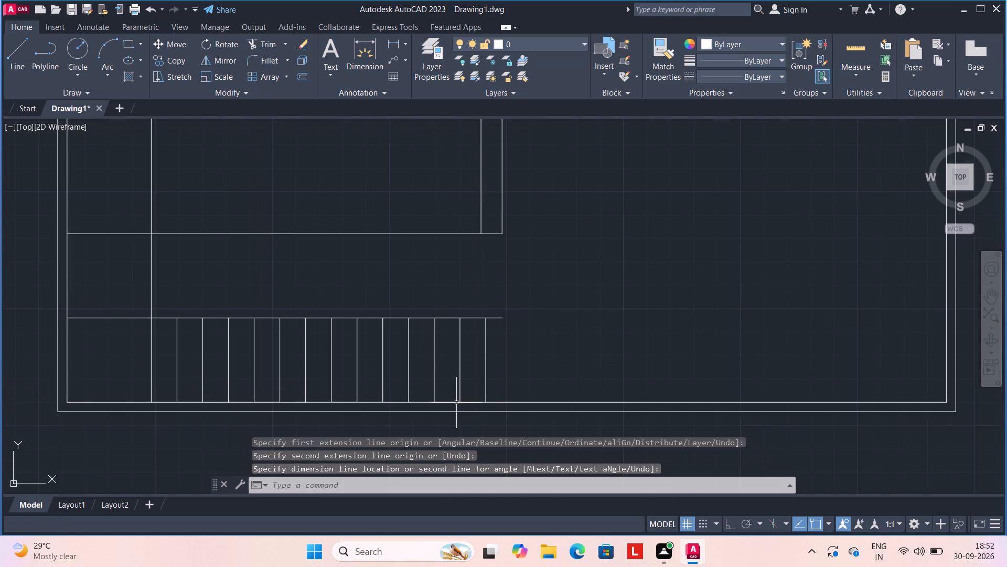
Delete the last two tread lines at the right end of the lower stair flight.
click(458, 375)
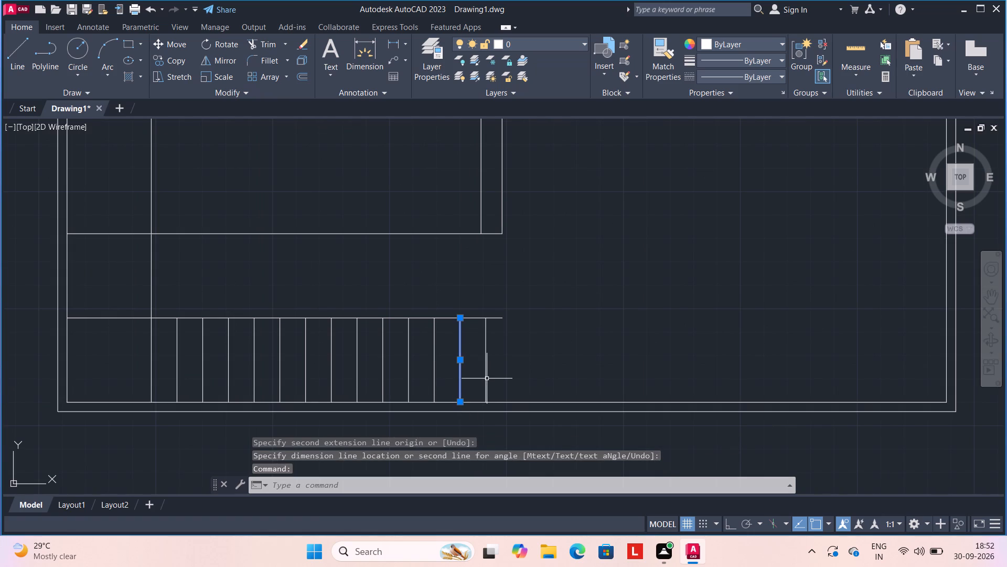
click(487, 379)
key(Delete)
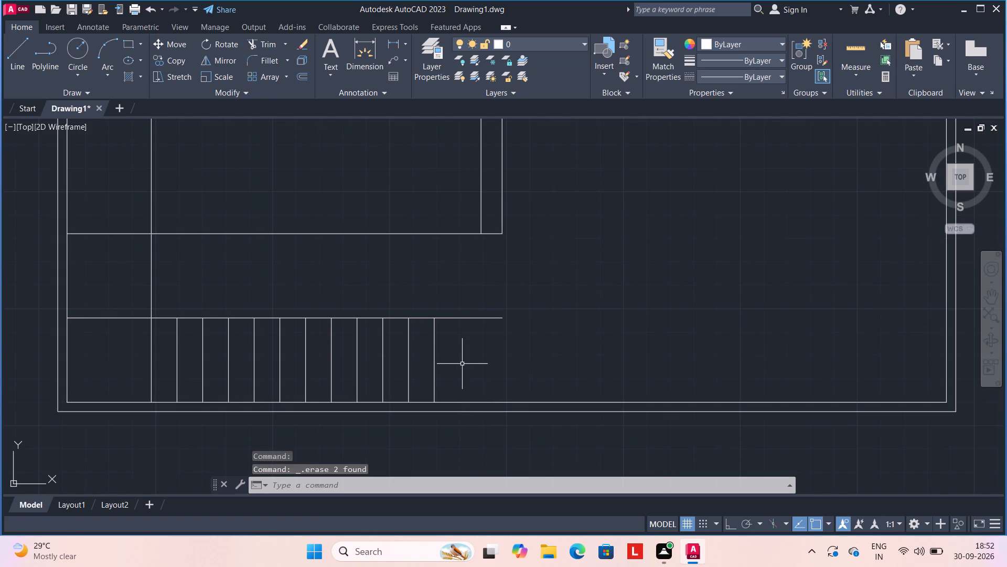
Offset the upper horizontal stair line upward and the long vertical line at the first tread to the right, both by 9".
scroll(462, 364, down, 2)
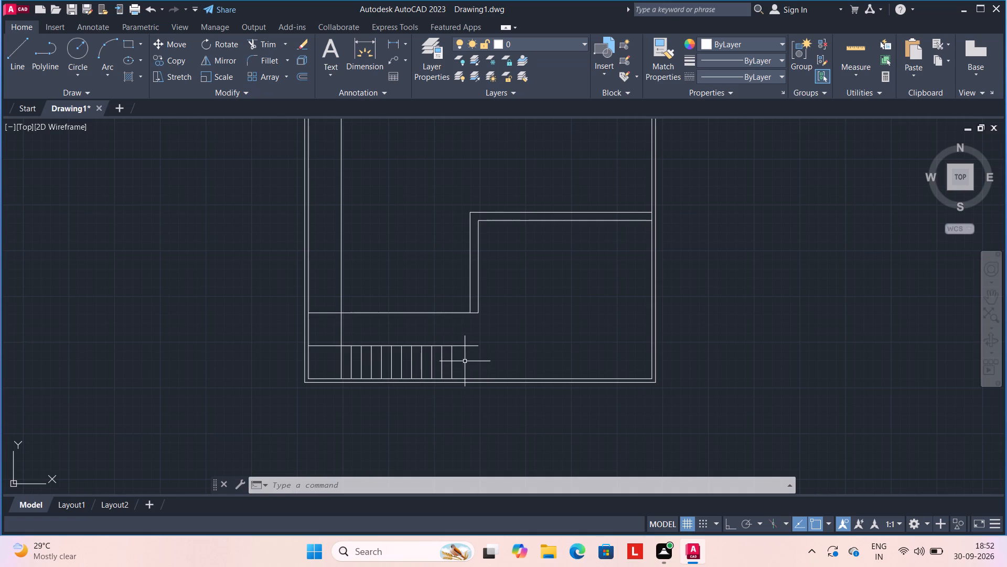
key(o)
key(Return)
text(9")
key(Return)
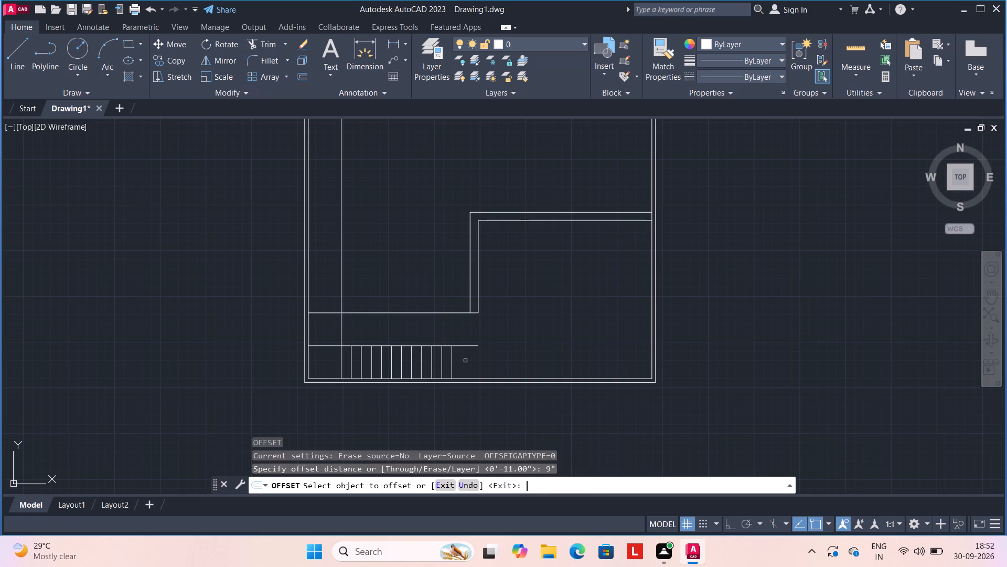
click(395, 312)
click(398, 286)
click(341, 284)
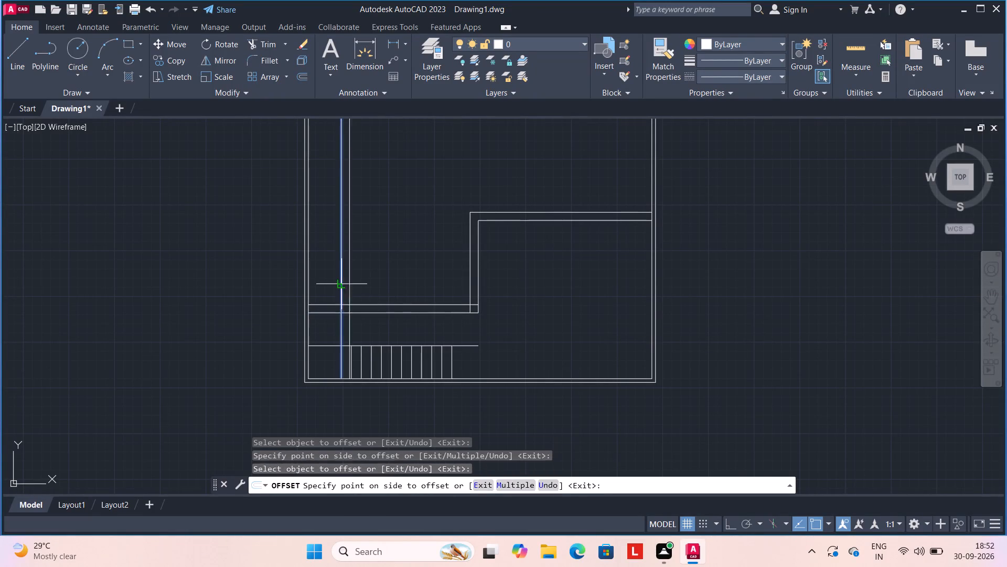
click(404, 283)
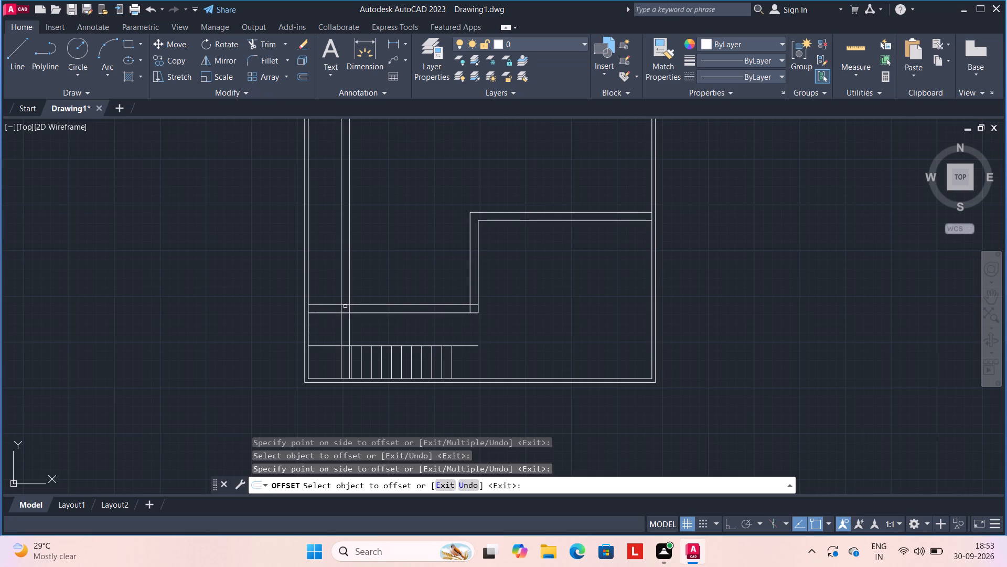
key(Escape)
Offset the top inner wall line downward and the right inner wall line to the left, both by 5".
scroll(343, 309, down, 2)
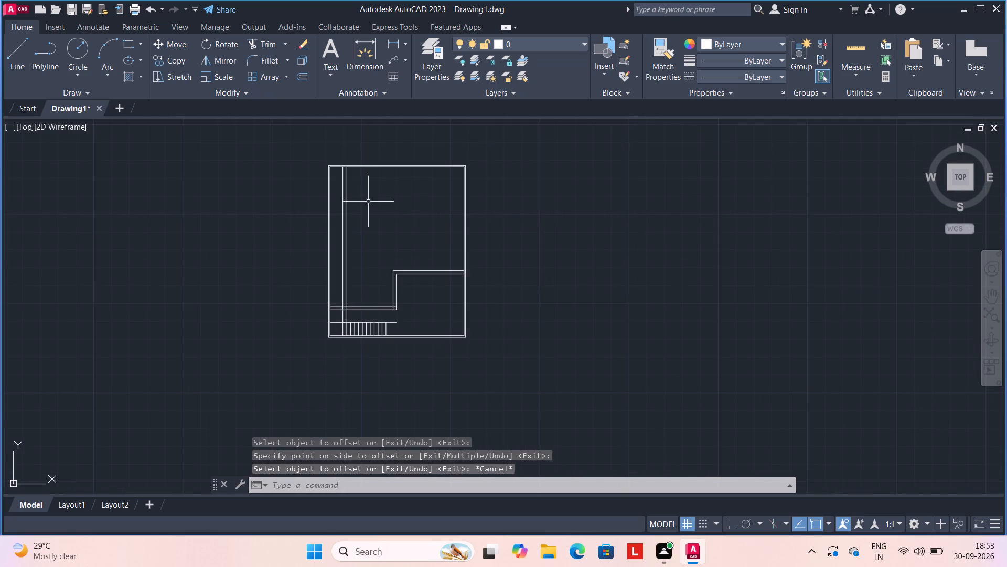
scroll(368, 191, up, 1)
middle_drag(370, 169, 372, 263)
scroll(370, 169, up, 1)
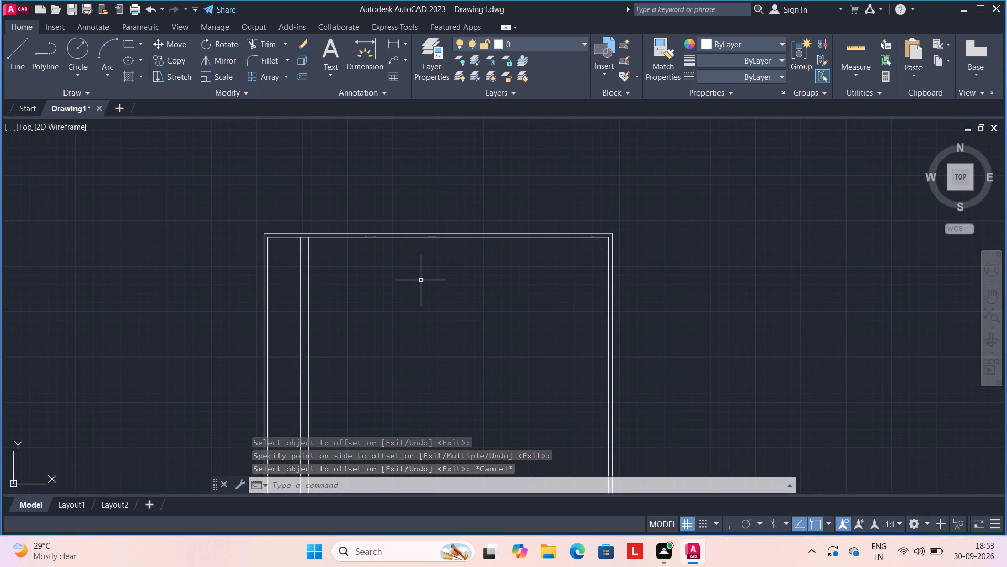
key(o)
key(Return)
text(5")
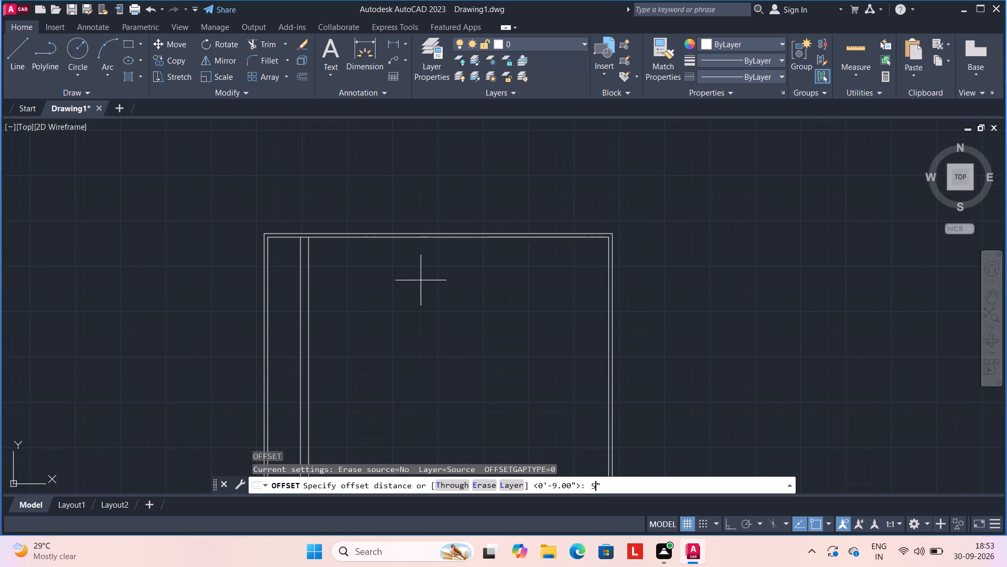
key(Return)
scroll(388, 241, up, 2)
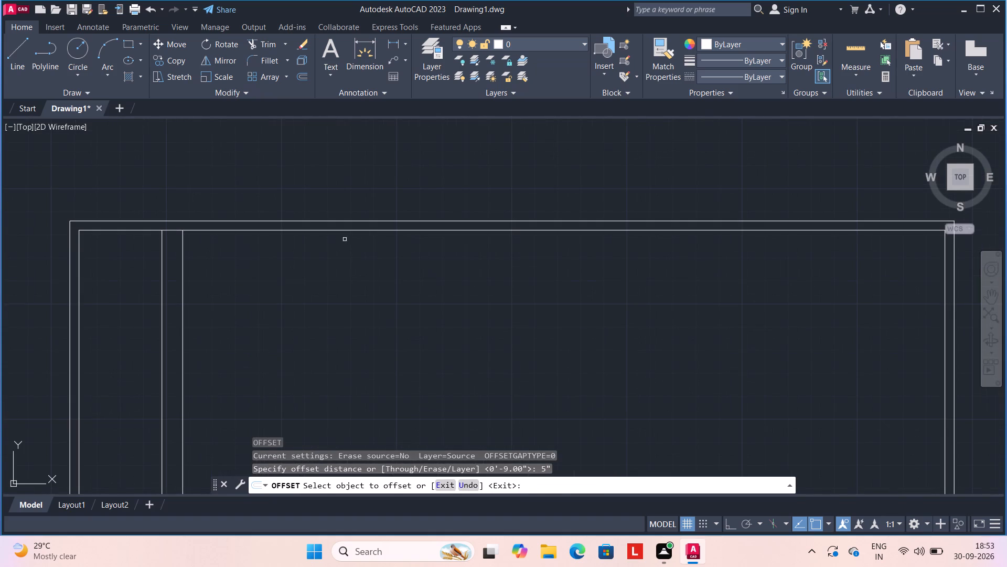
click(341, 229)
click(348, 255)
scroll(730, 277, down, 3)
scroll(796, 354, up, 1)
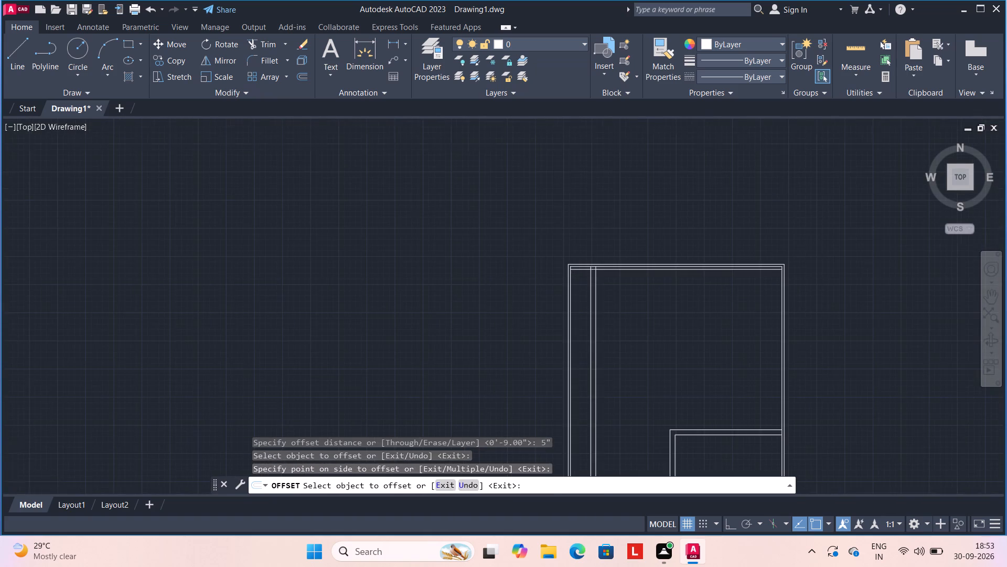
scroll(796, 354, up, 1)
click(755, 287)
click(698, 286)
scroll(726, 293, down, 3)
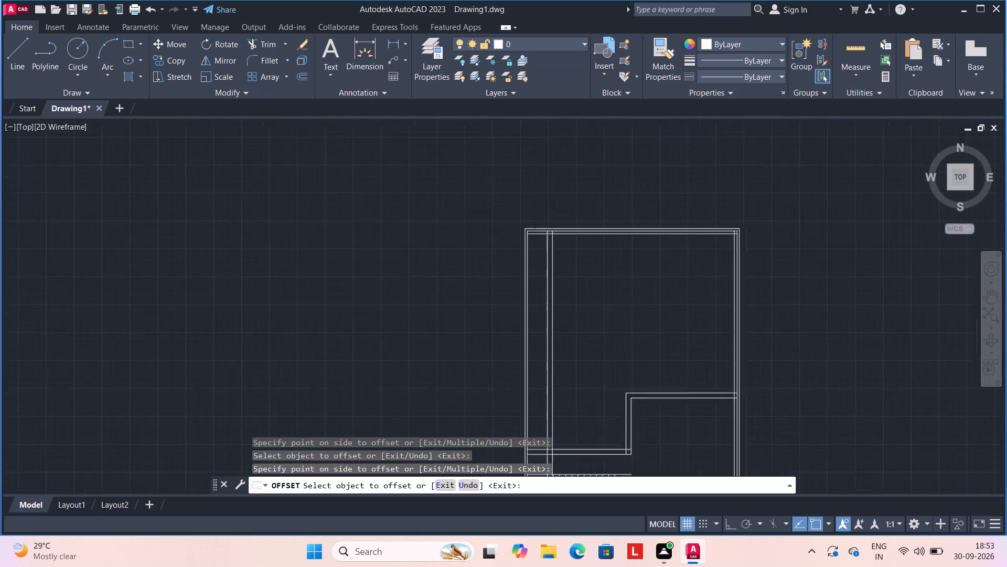
key(Escape)
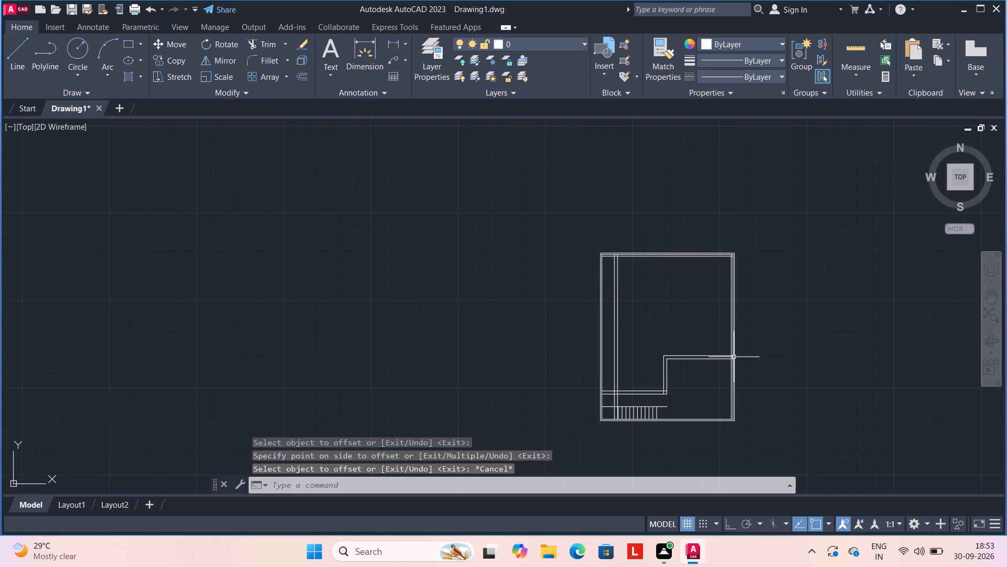
Trim the right wall's 5" offset line below the horizontal wall pair, the old inner wall line above it, and the leftover stub at the junction.
text(TR)
key(space)
key(space)
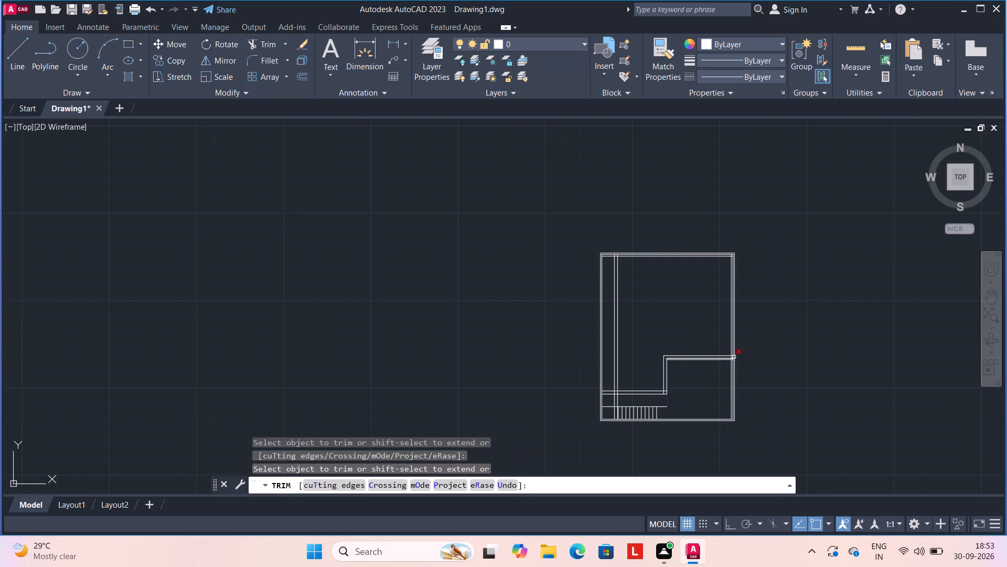
scroll(734, 357, up, 4)
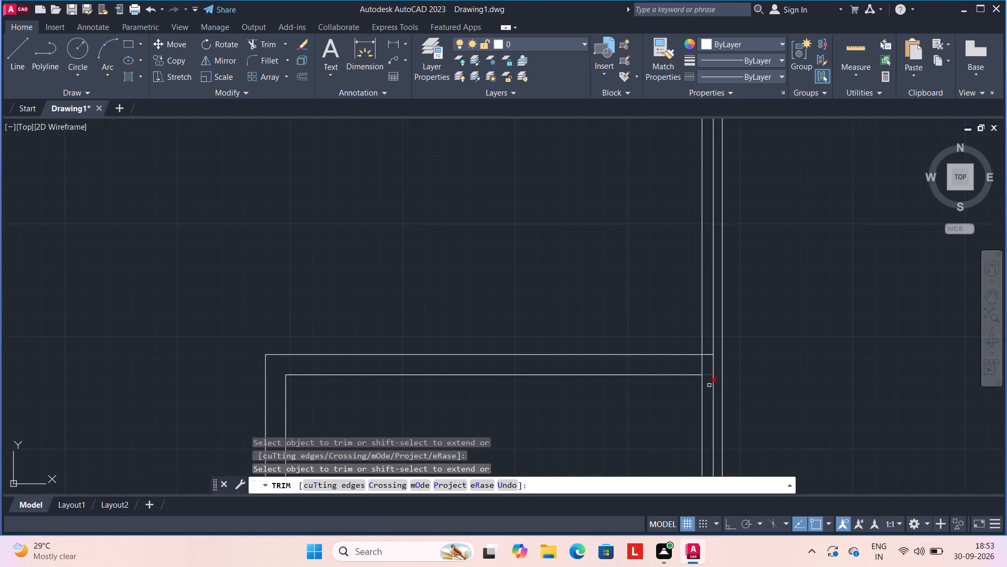
click(704, 386)
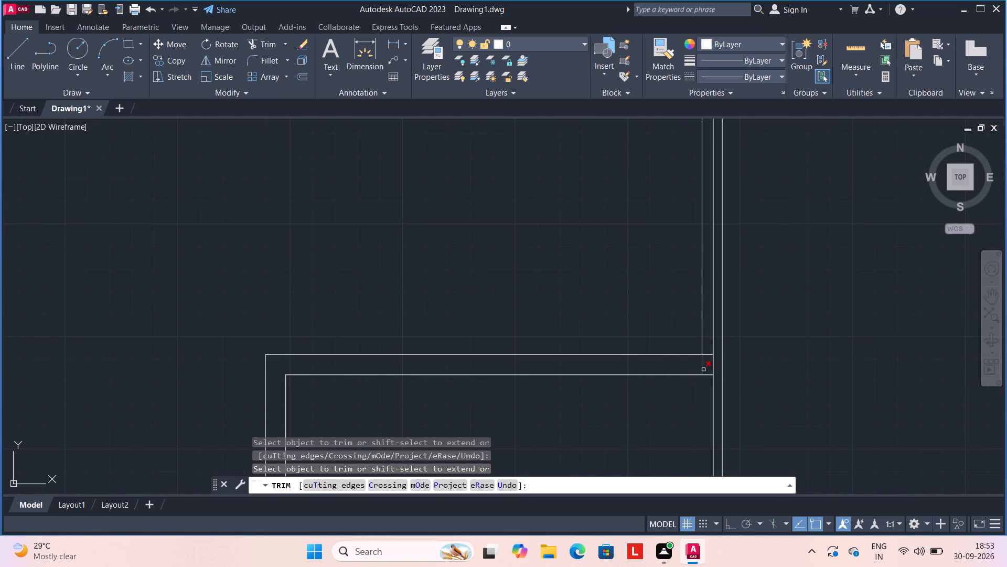
click(702, 365)
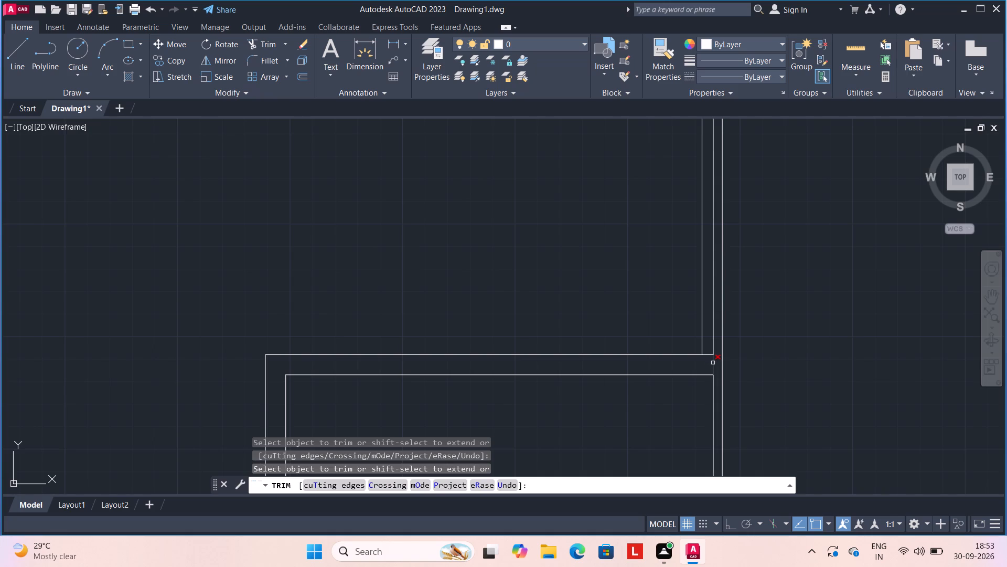
click(713, 363)
click(714, 342)
click(709, 355)
scroll(709, 355, down, 3)
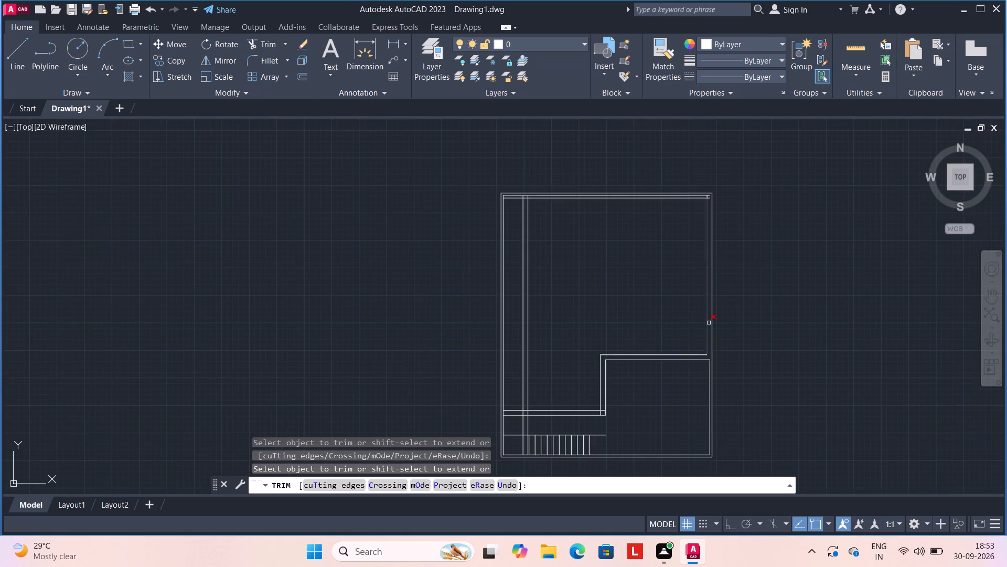
Trim the old top inner wall line and the overlapping line ends at the plan's top-right corner.
scroll(703, 156, up, 4)
scroll(703, 334, down, 2)
scroll(706, 367, up, 1)
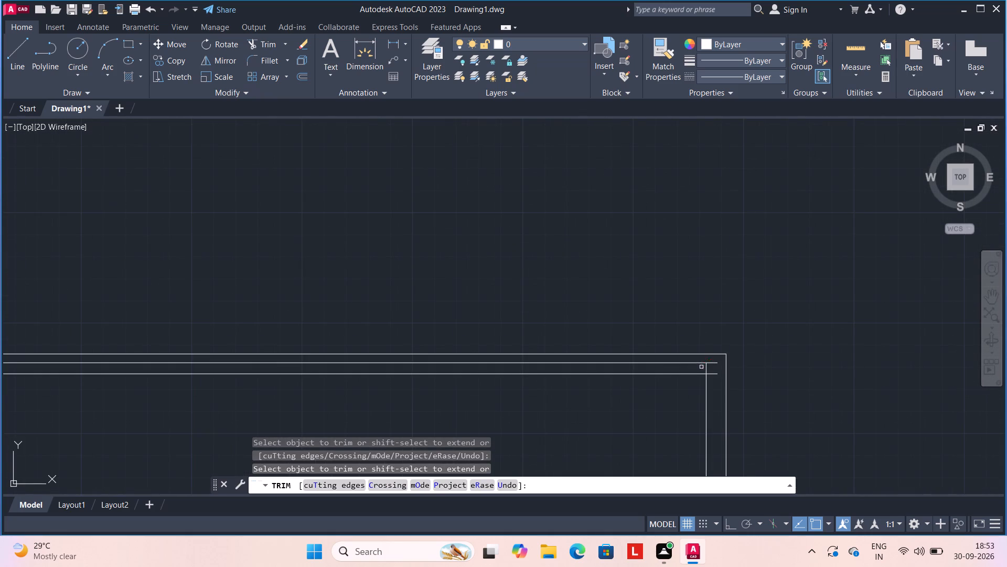
click(658, 363)
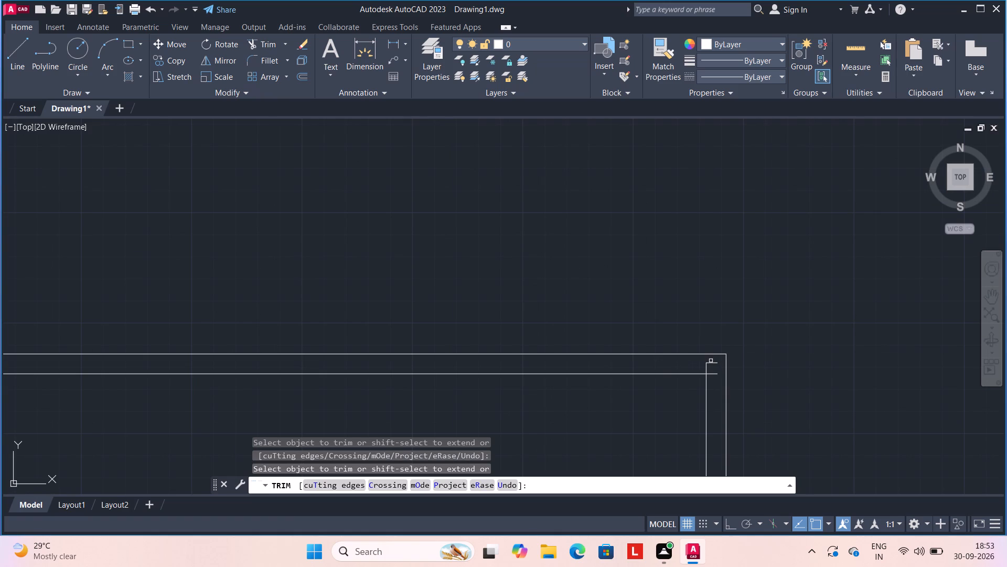
click(711, 361)
click(708, 382)
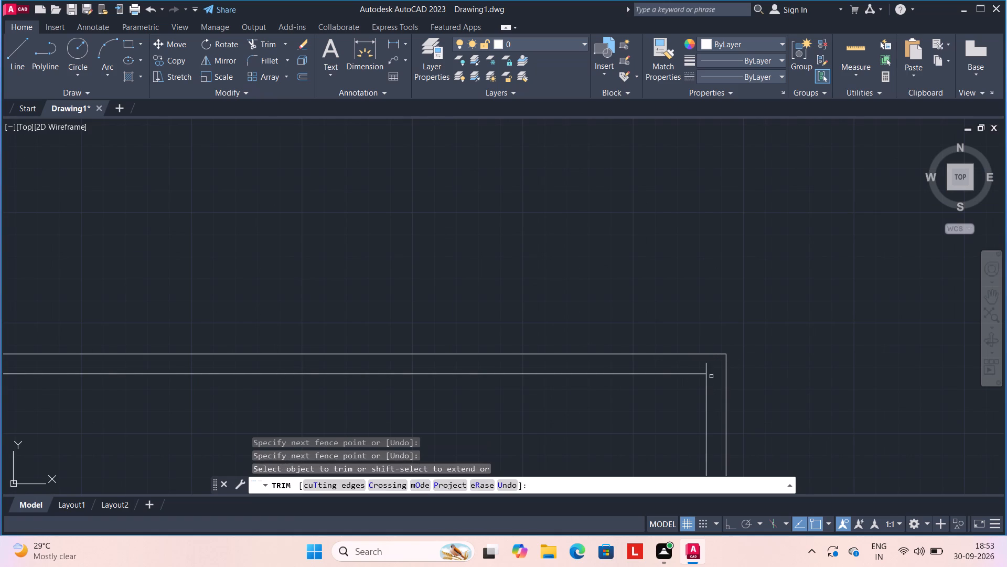
click(713, 370)
click(702, 367)
Trim the wall line ends projecting above the new top inner line near the top-left corner, and its segment between the left vertical wall pair.
scroll(702, 367, down, 3)
scroll(507, 365, up, 5)
scroll(507, 371, down, 2)
click(485, 382)
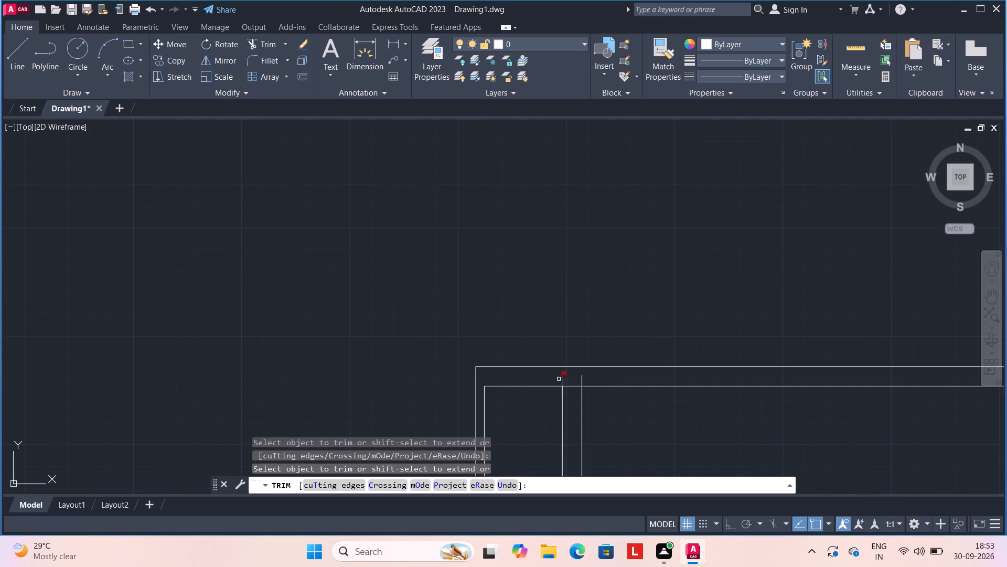
click(558, 379)
click(608, 374)
click(572, 379)
click(571, 398)
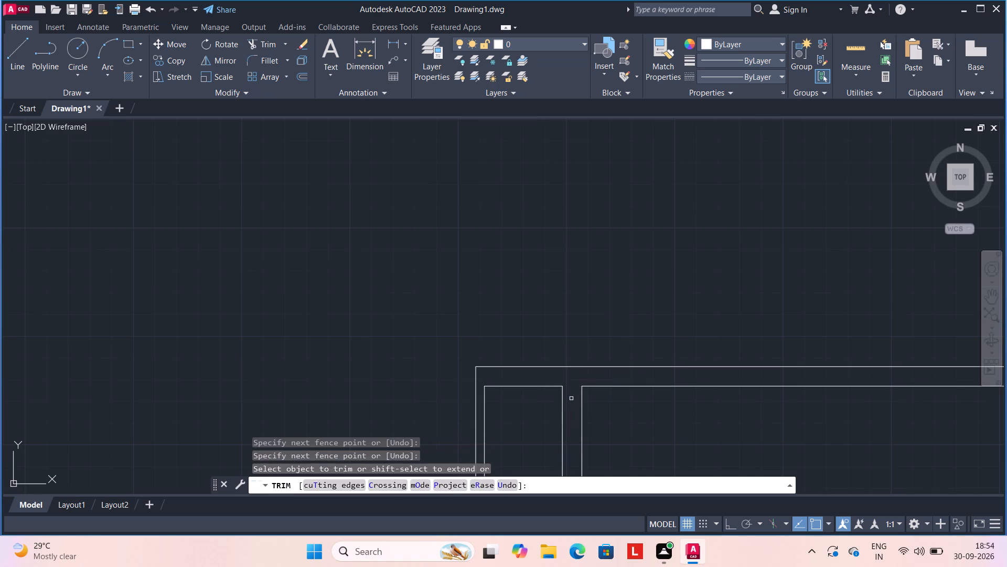
scroll(571, 398, down, 2)
scroll(547, 432, up, 3)
scroll(547, 432, down, 3)
middle_click(547, 432)
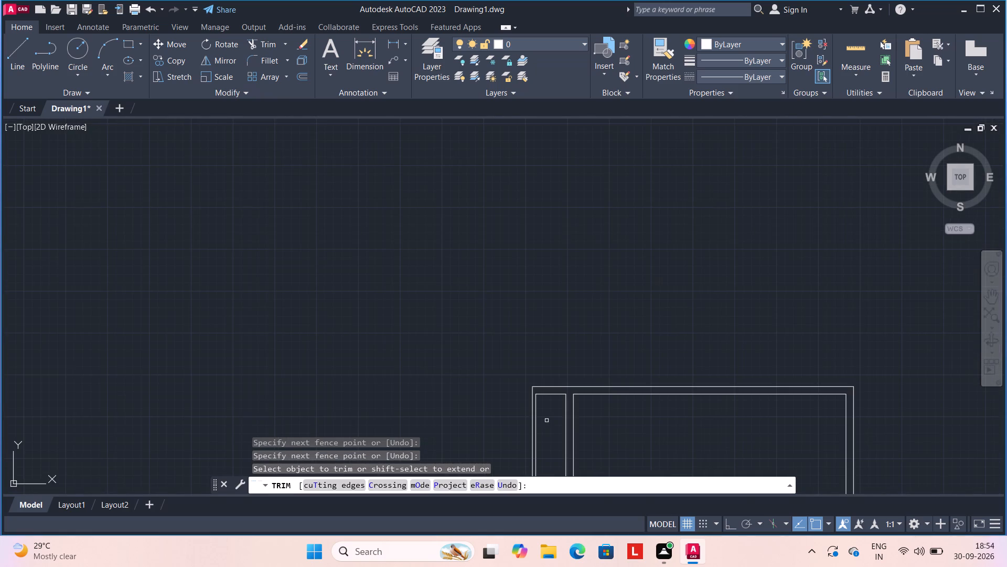
Trim the upper line of the horizontal wall above the stairs left of the room, and the room's left wall line crossing that wall.
middle_drag(547, 421, 570, 224)
scroll(565, 415, down, 2)
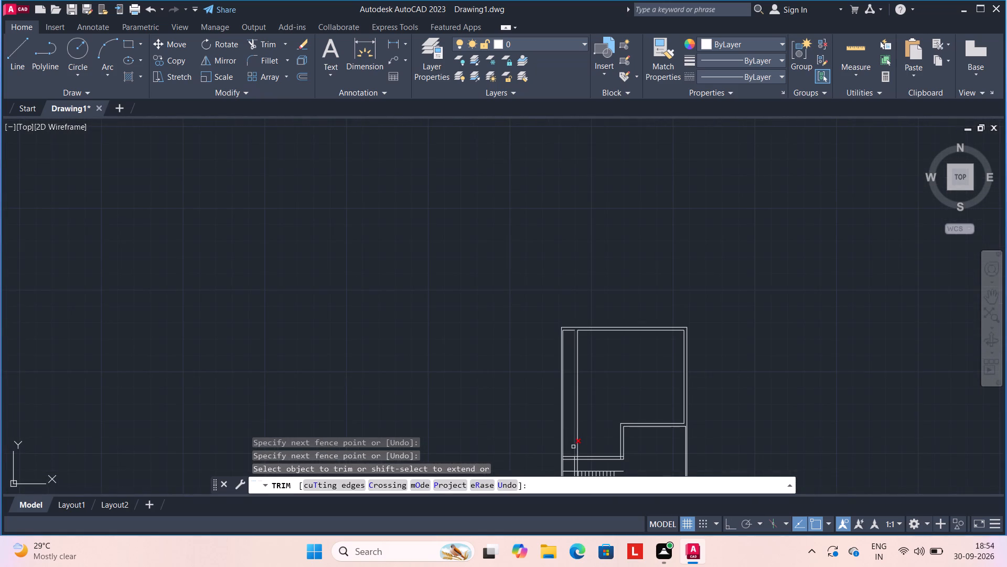
scroll(572, 451, up, 3)
middle_drag(568, 459, 577, 241)
scroll(563, 269, up, 1)
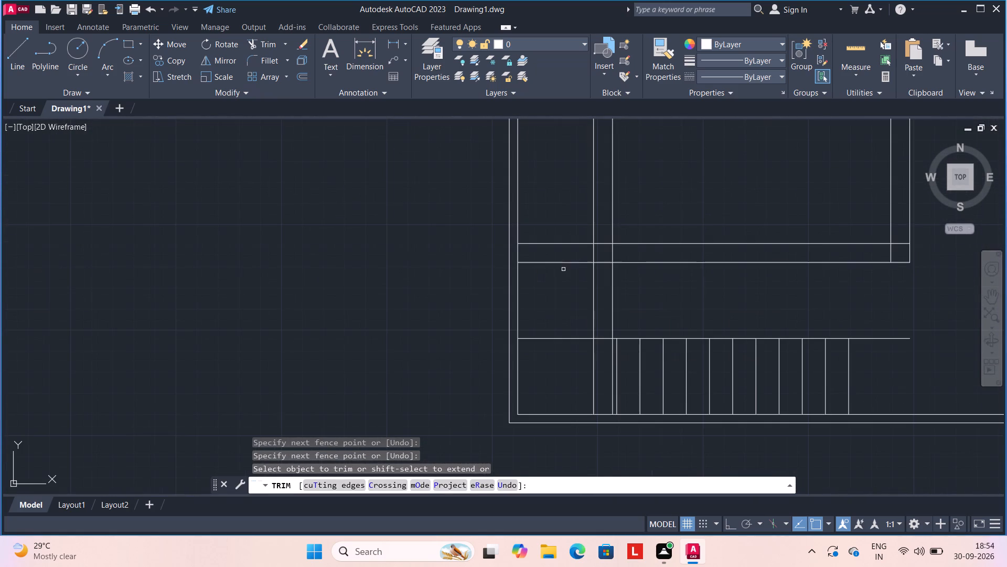
click(562, 242)
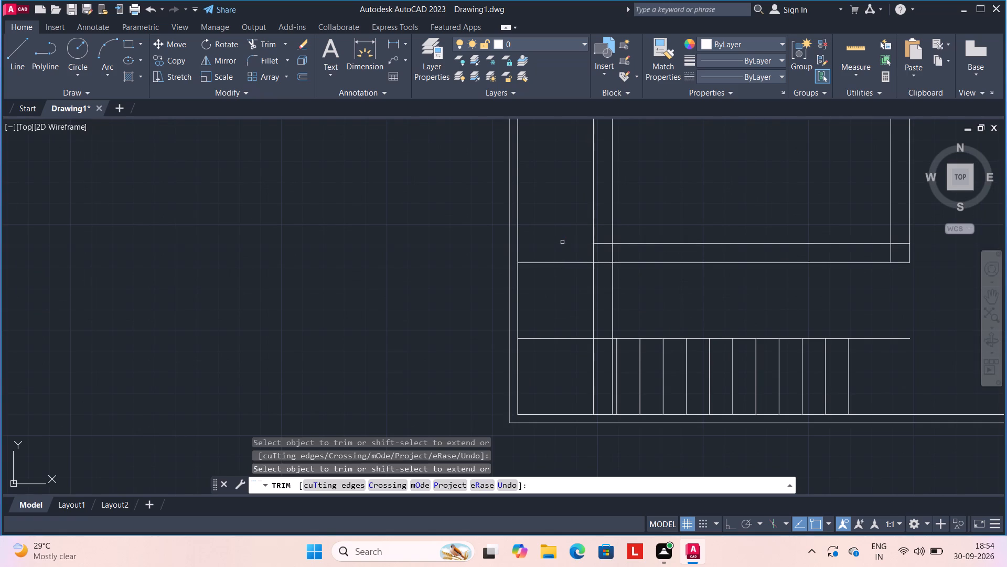
click(603, 244)
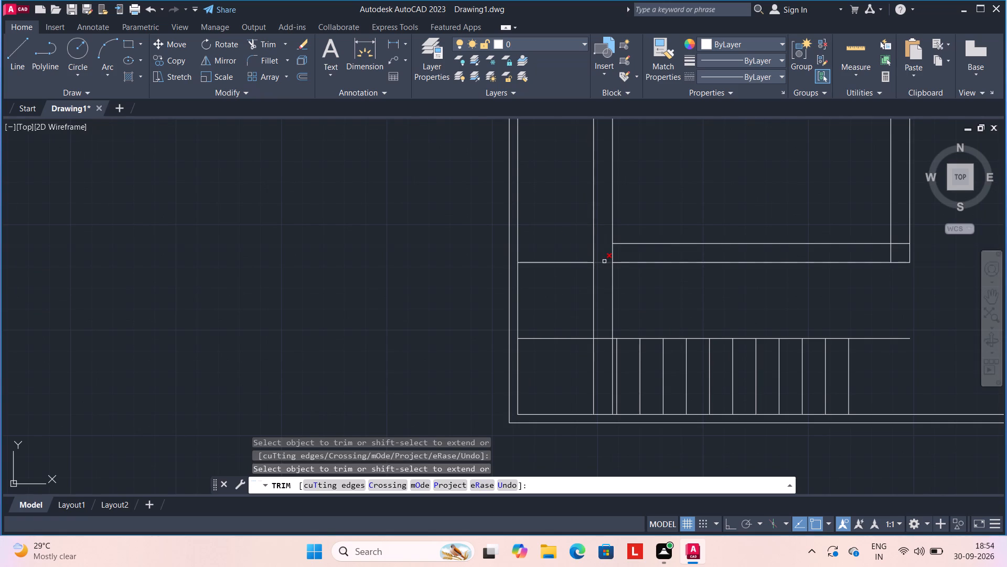
click(603, 254)
click(642, 254)
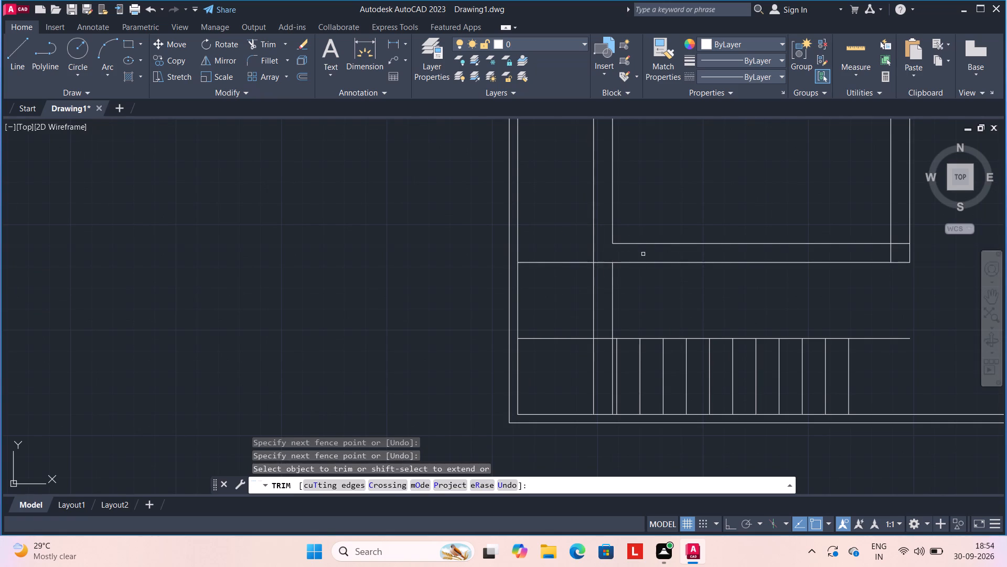
Trim the remaining right line of the left vertical wall pair below the horizontal wall, down through the staircase strip.
scroll(643, 254, down, 1)
click(623, 280)
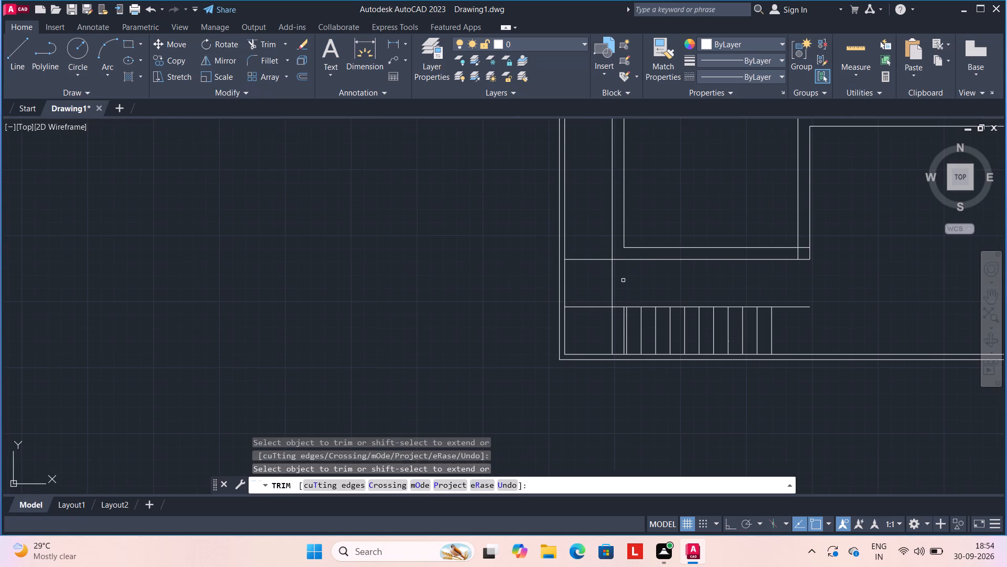
scroll(623, 315, up, 3)
click(620, 307)
scroll(620, 304, down, 4)
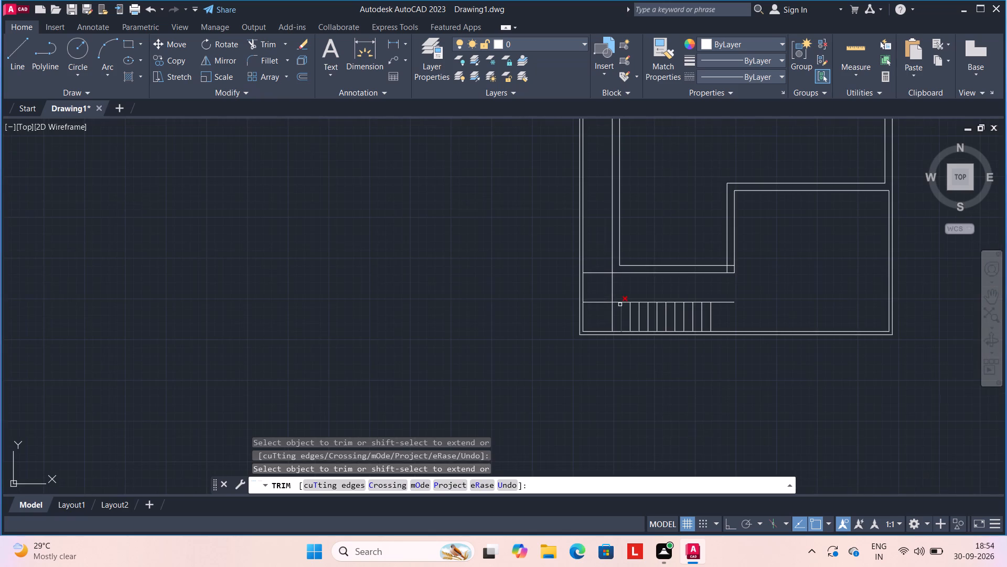
Trim the overlapping inner wall line ends at the room's lower-right corner above the staircase.
scroll(732, 262, up, 3)
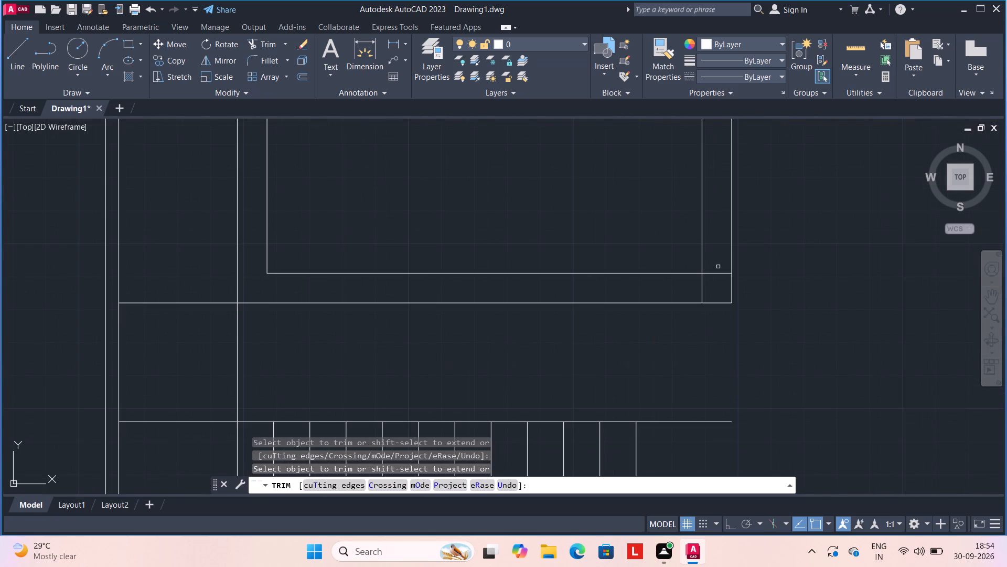
click(717, 265)
double_click(717, 289)
click(679, 286)
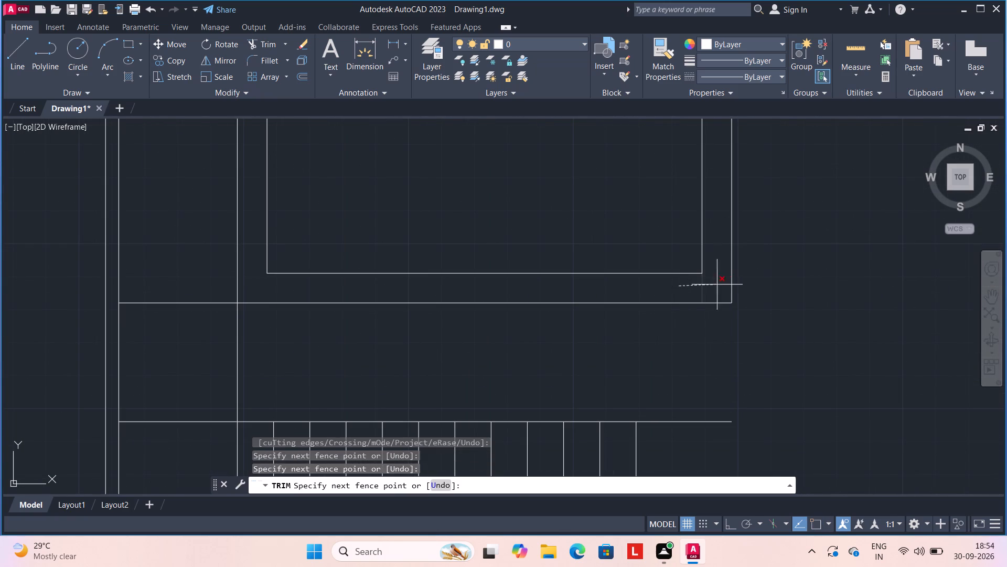
click(724, 285)
scroll(724, 285, down, 4)
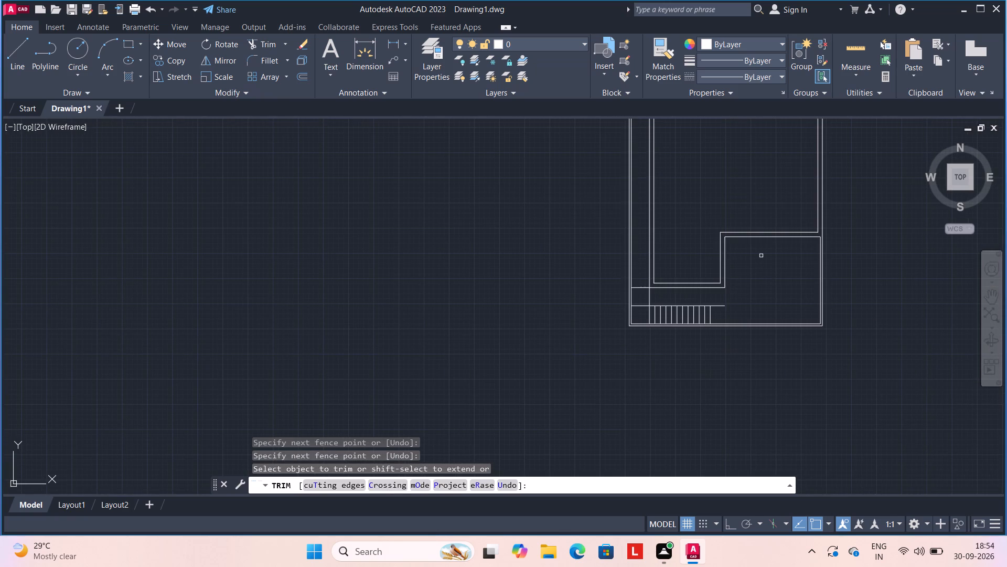
key(Escape)
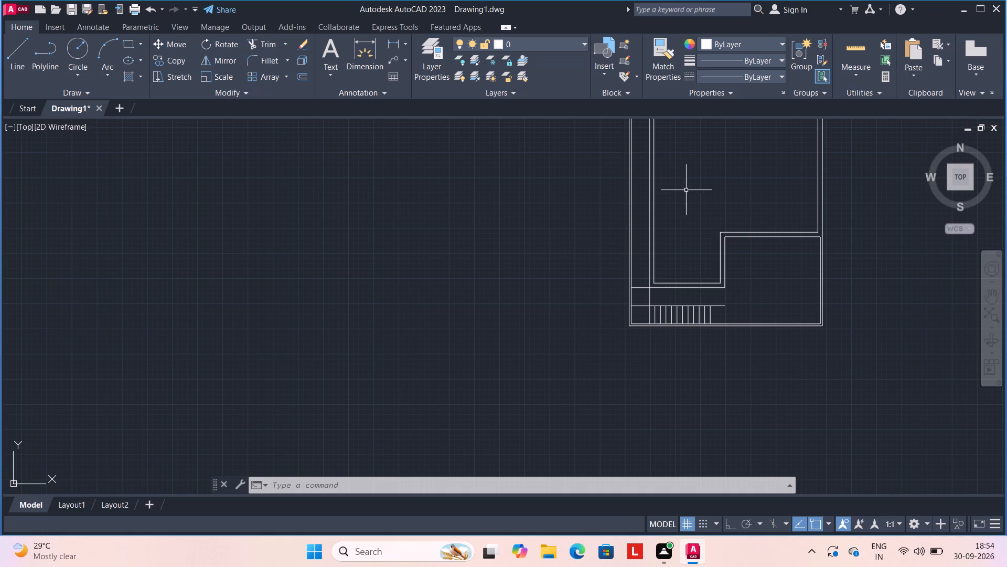
Offset the large room's left inner wall line 11'1" to the right.
middle_drag(687, 190, 687, 353)
scroll(676, 316, up, 2)
middle_drag(663, 243, 665, 349)
key(o)
key(Return)
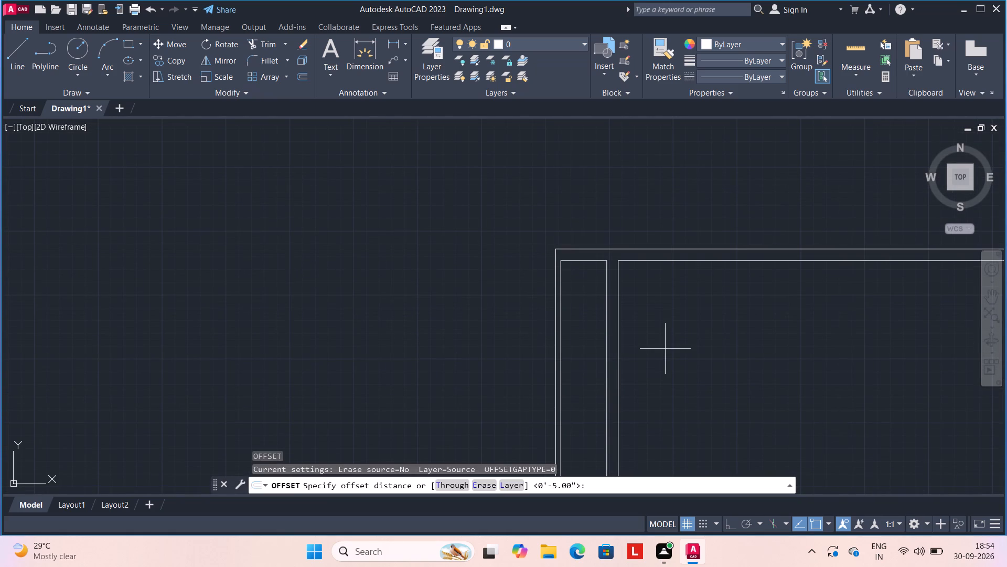
text(11'1")
key(Return)
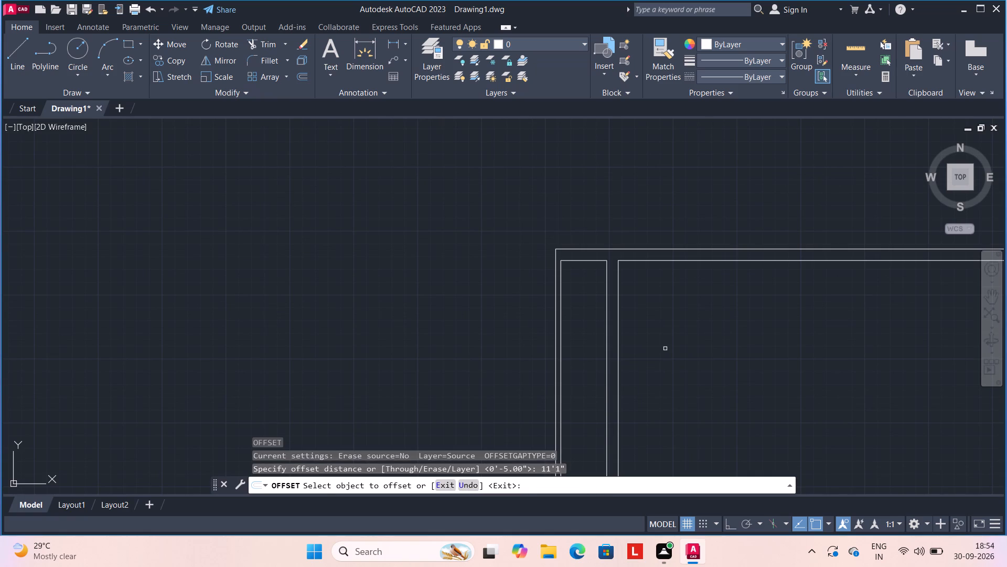
click(619, 367)
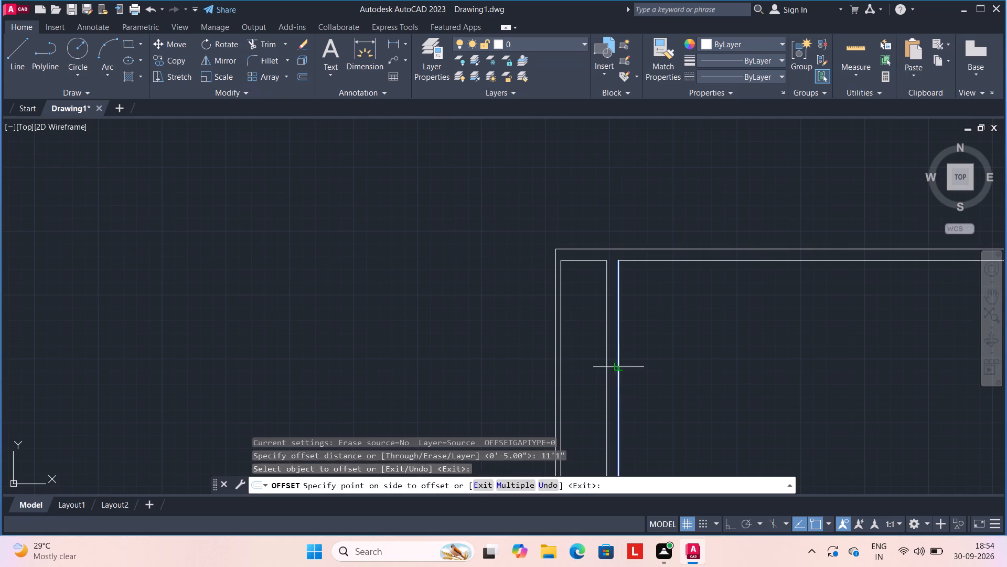
click(804, 362)
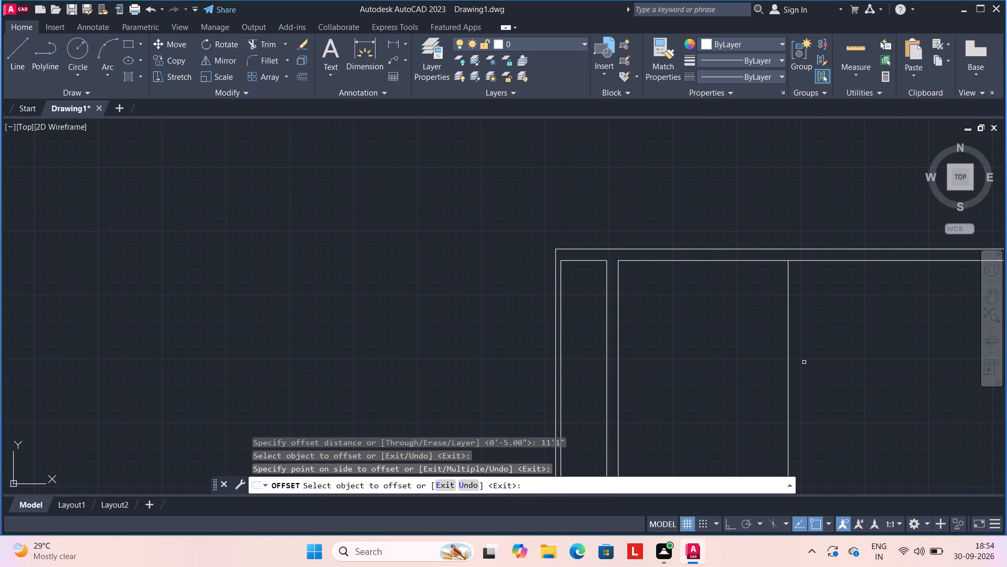
key(Escape)
Offset the new vertical partition line 6" to the right to give the partition its thickness.
key(o)
key(Return)
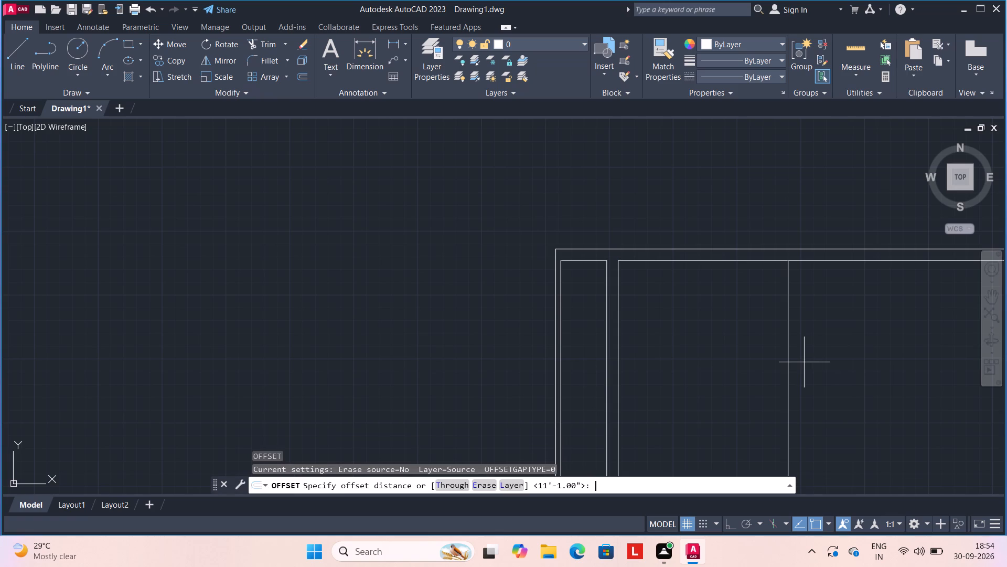
text(6")
key(Return)
scroll(804, 362, up, 1)
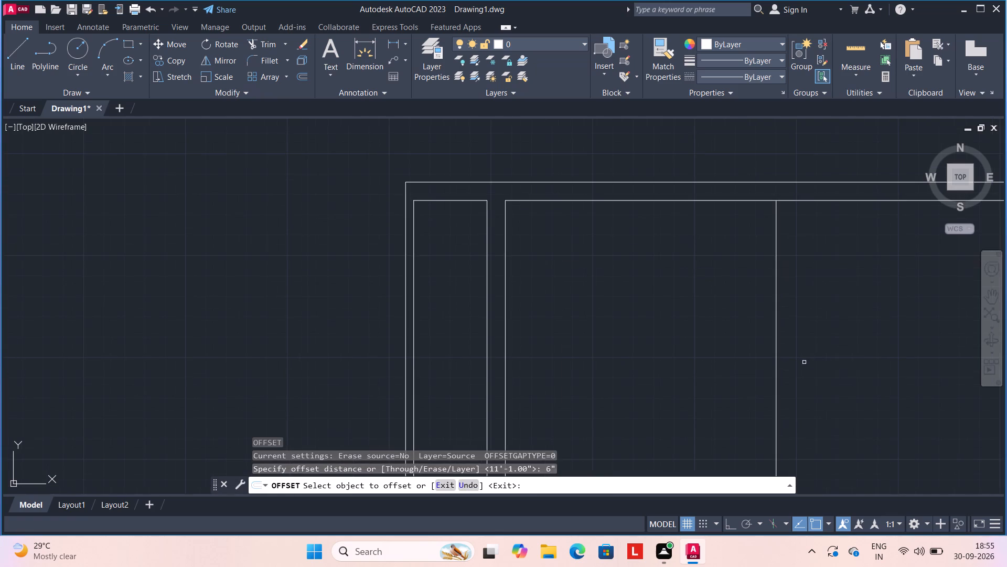
scroll(804, 363, down, 2)
middle_drag(820, 377, 650, 318)
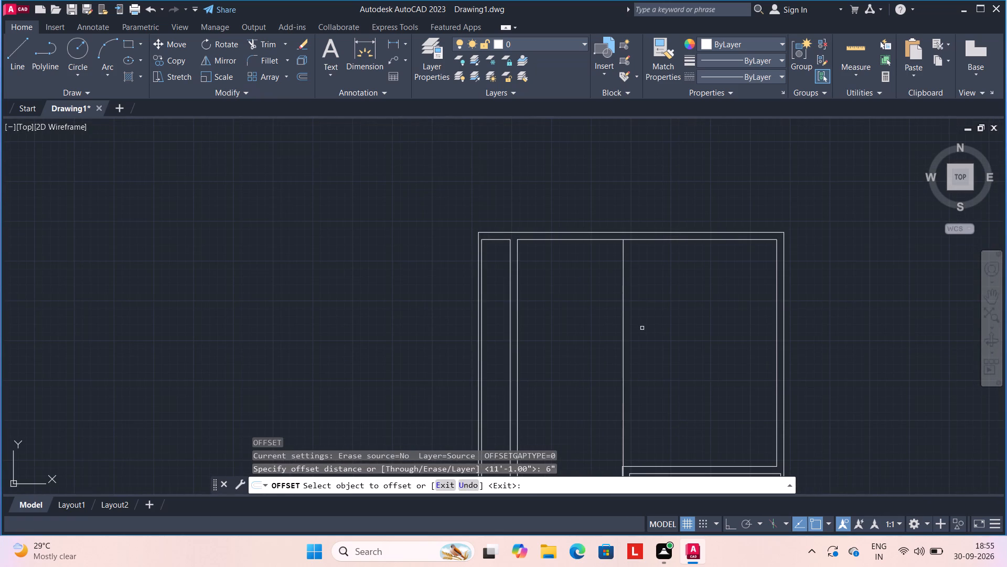
click(623, 343)
click(653, 347)
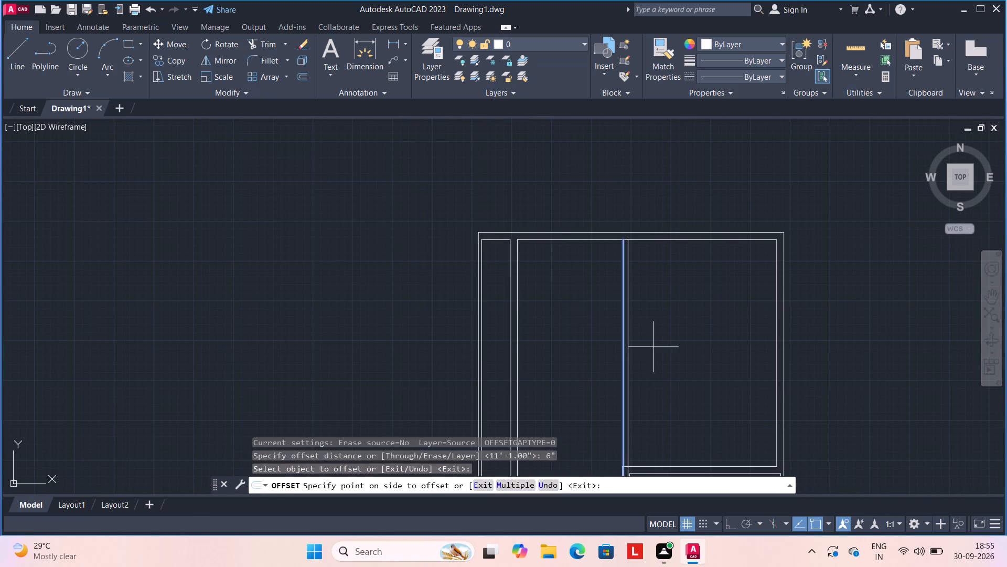
scroll(653, 347, down, 3)
scroll(651, 391, up, 3)
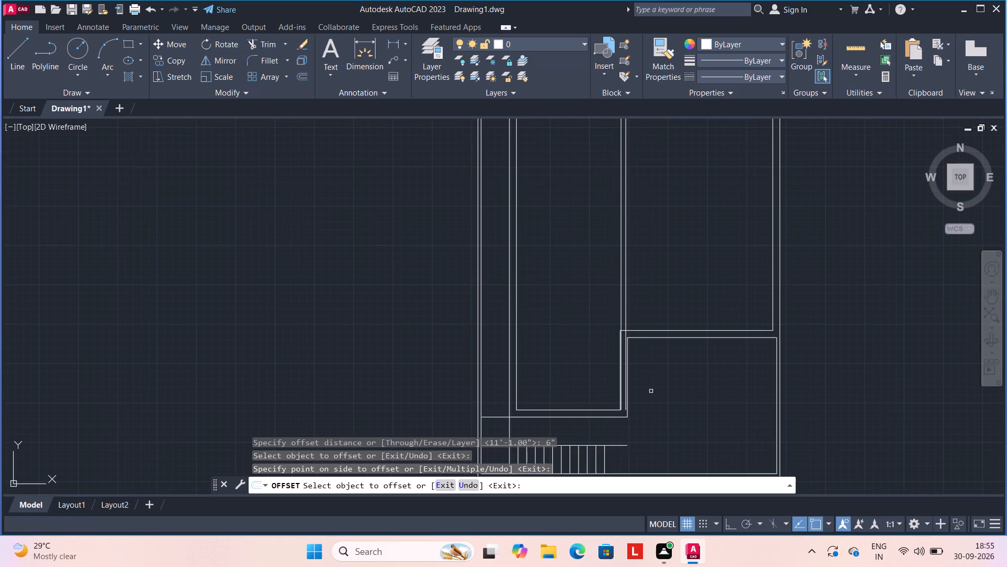
key(Escape)
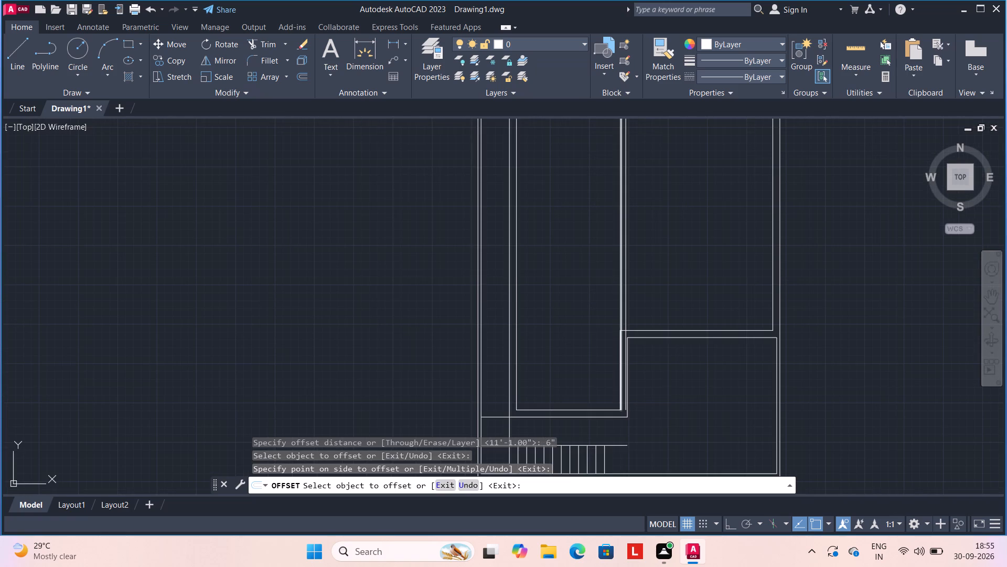
Trim both partition lines where they extend below the upper line of the horizontal wall at the stepped corner.
text(TE)
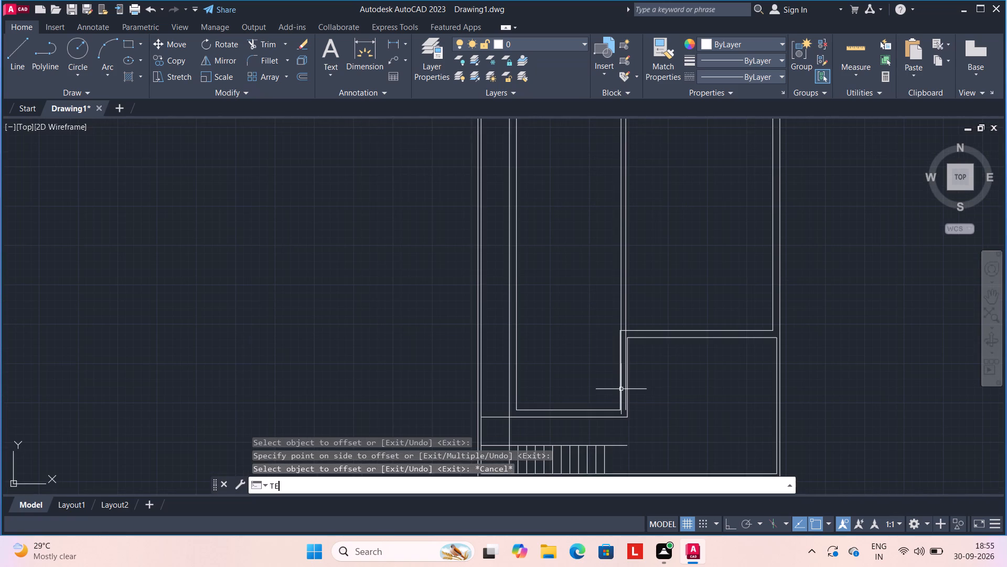
key(BackSpace)
text(RR)
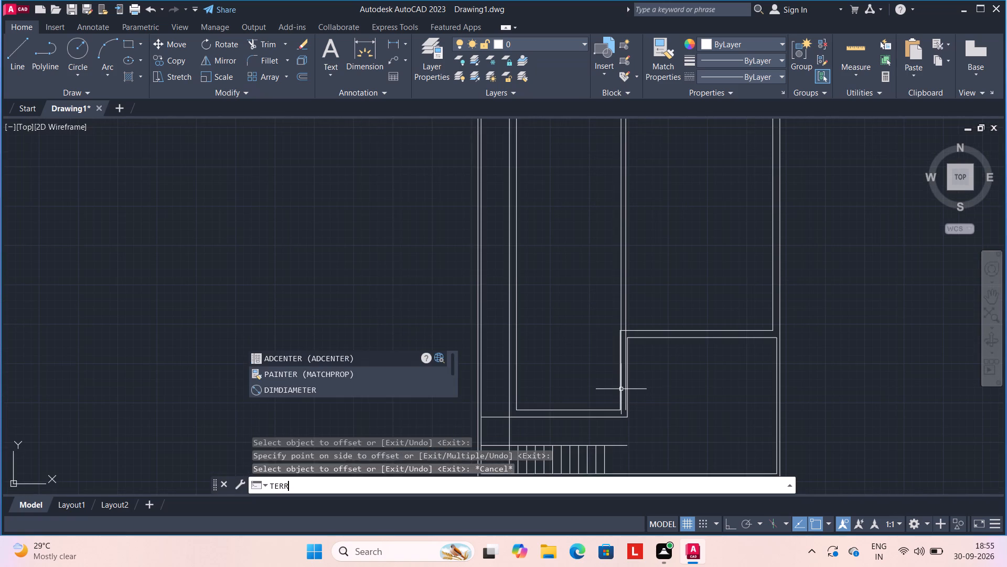
key(BackSpace)
key(BackSpace)
key(BackSpace)
key(r)
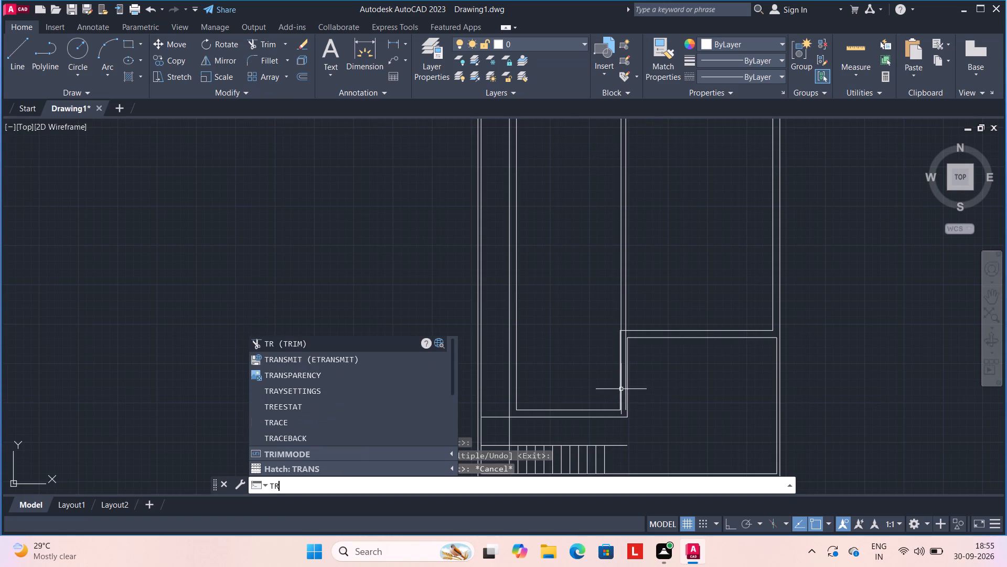
key(space)
scroll(619, 375, up, 3)
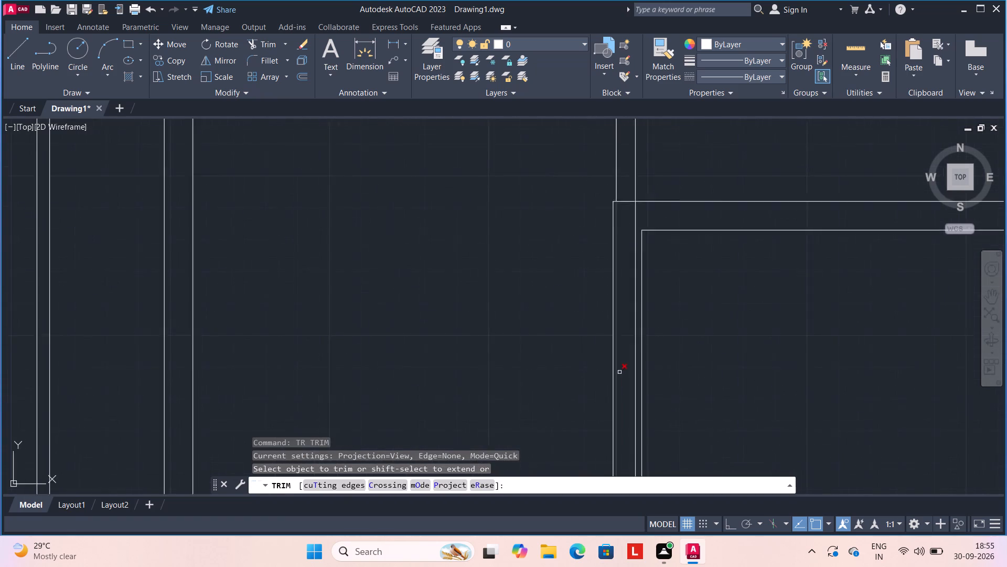
scroll(619, 372, up, 1)
scroll(619, 346, down, 2)
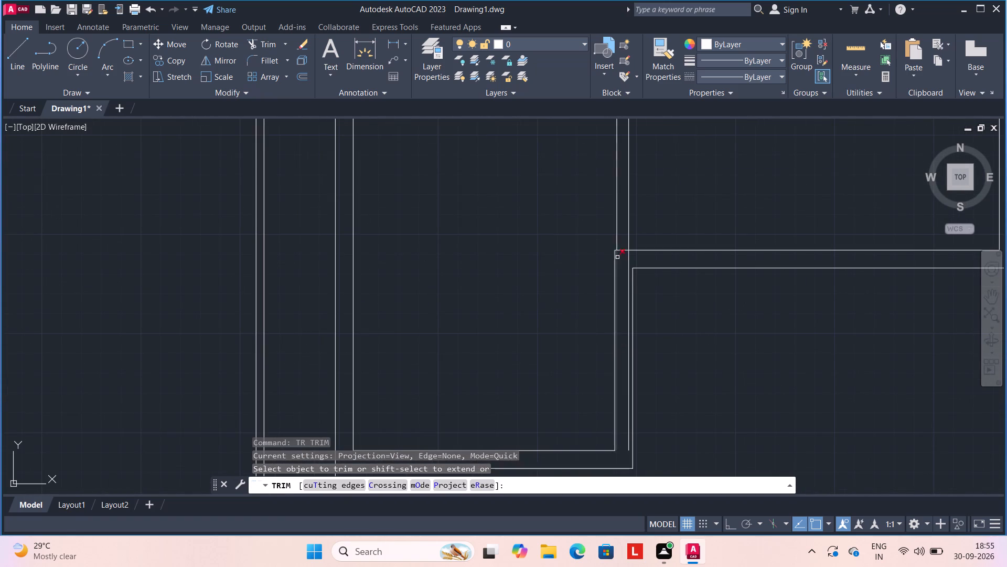
scroll(617, 257, up, 2)
click(613, 246)
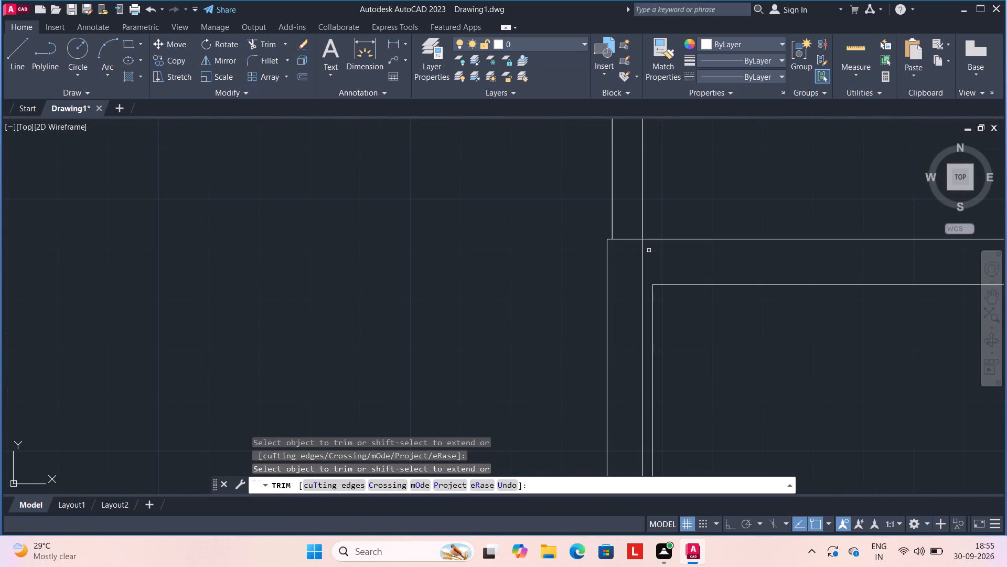
click(640, 252)
click(655, 253)
scroll(655, 256, down, 3)
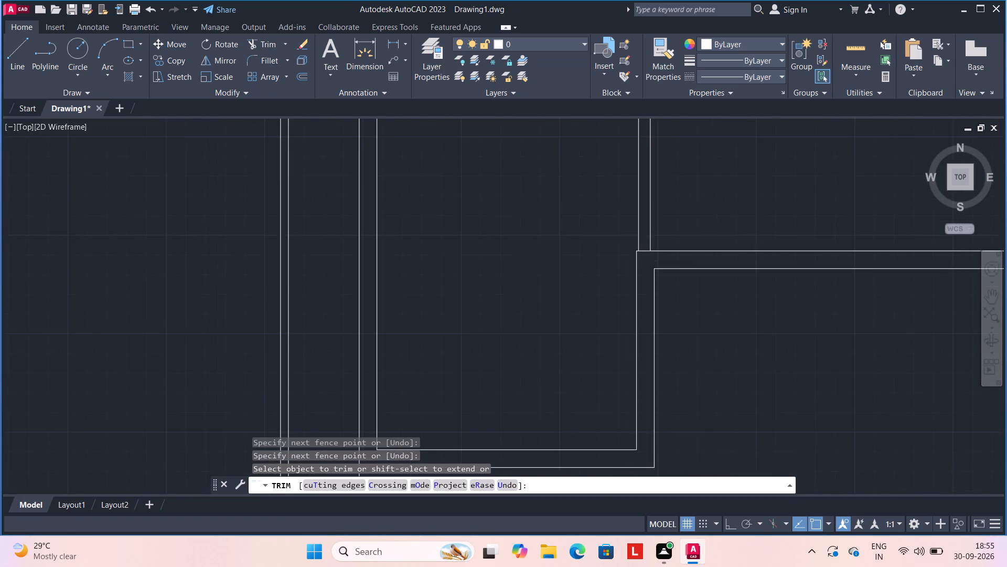
scroll(658, 177, down, 1)
middle_drag(681, 166, 674, 382)
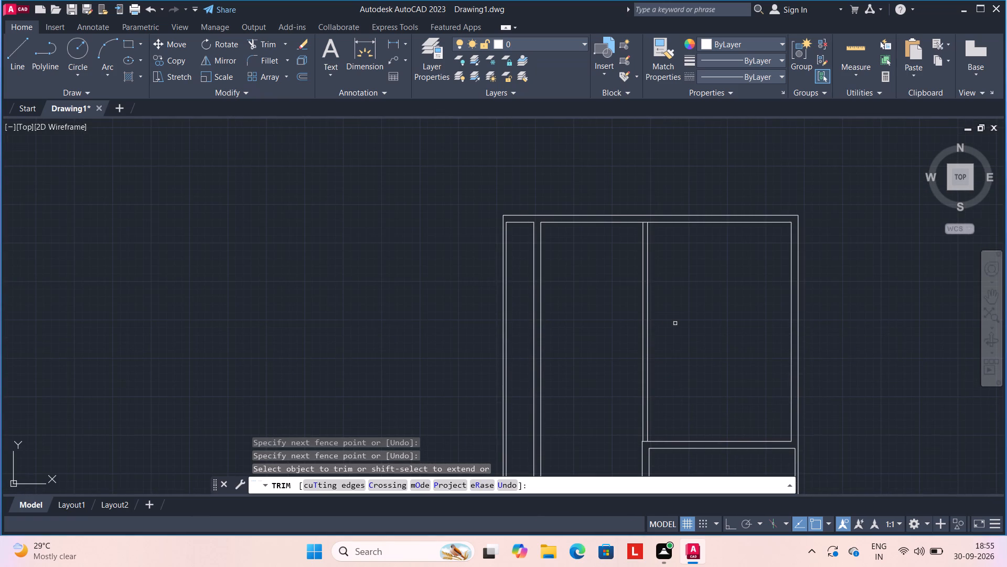
key(Escape)
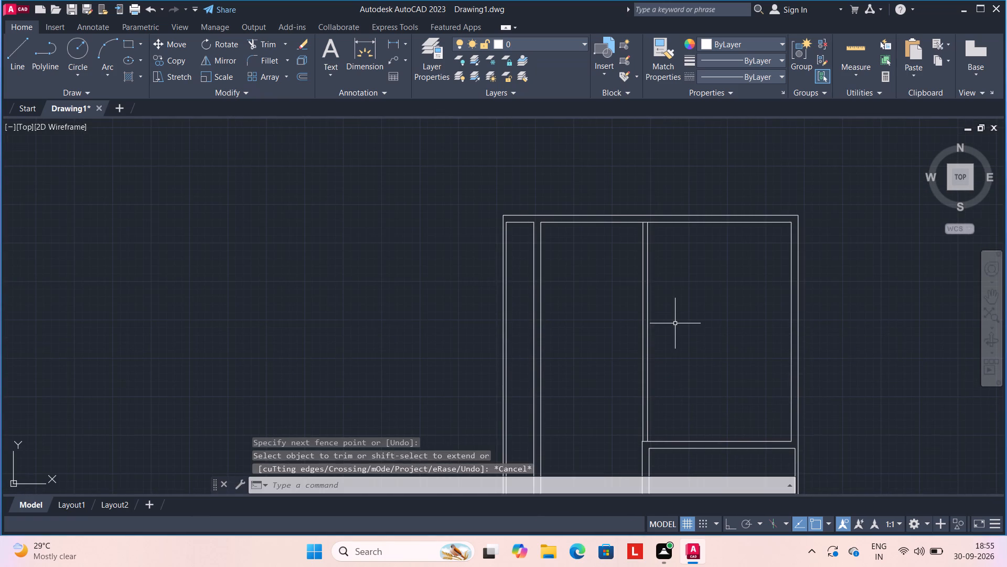
Offset the top inner wall line 12' downward across the rooms.
key(o)
key(Return)
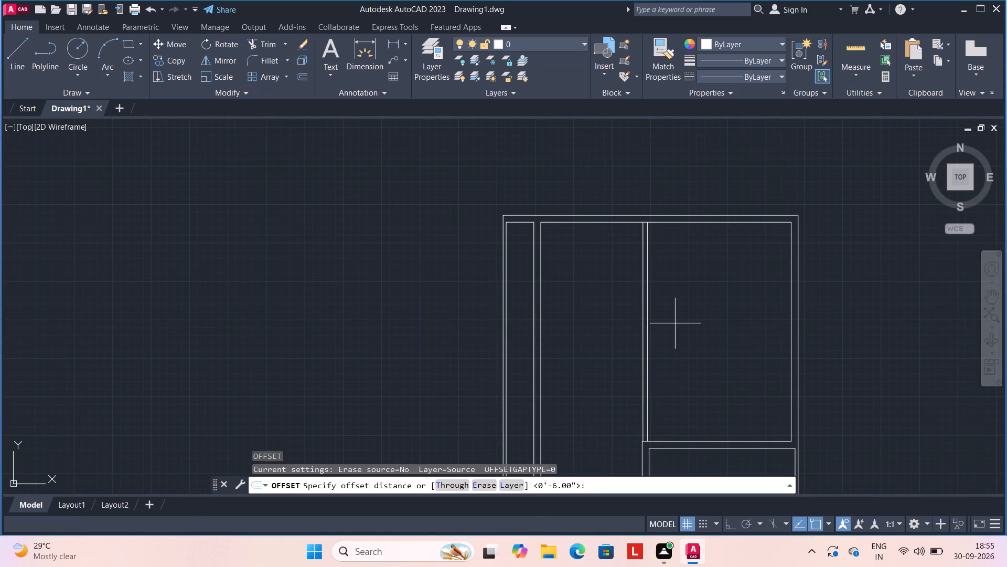
text(12)
key(apostrophe)
key(Return)
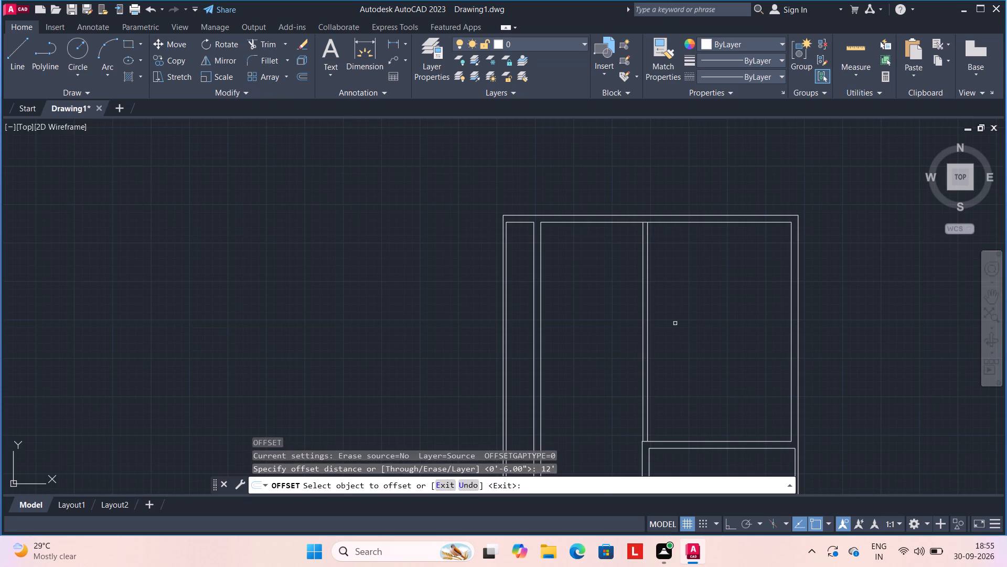
click(573, 223)
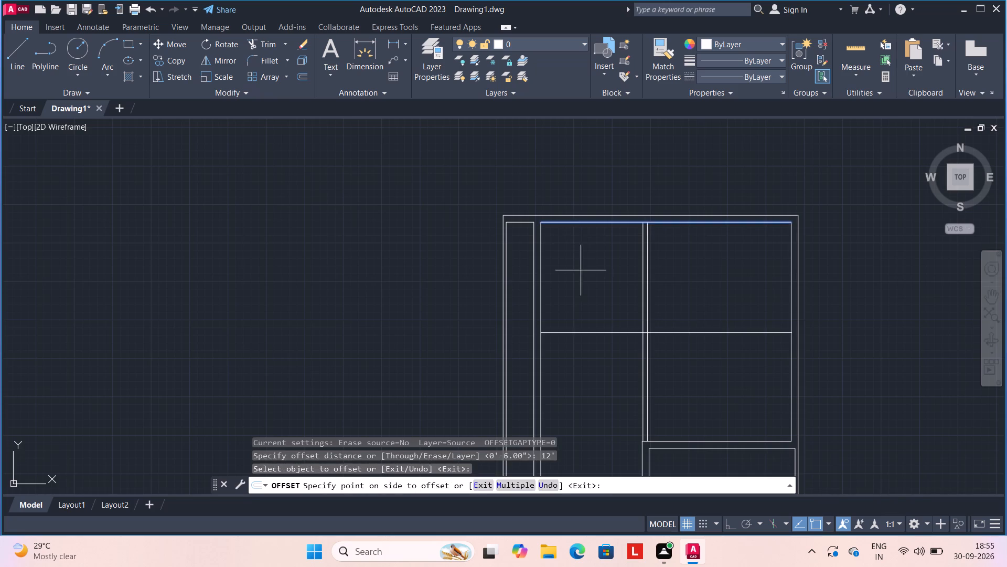
click(585, 306)
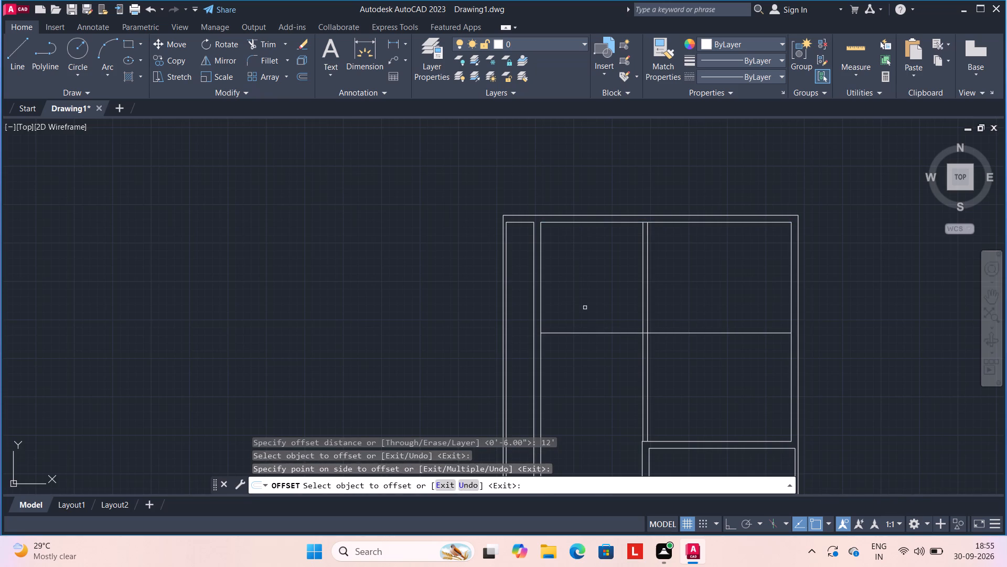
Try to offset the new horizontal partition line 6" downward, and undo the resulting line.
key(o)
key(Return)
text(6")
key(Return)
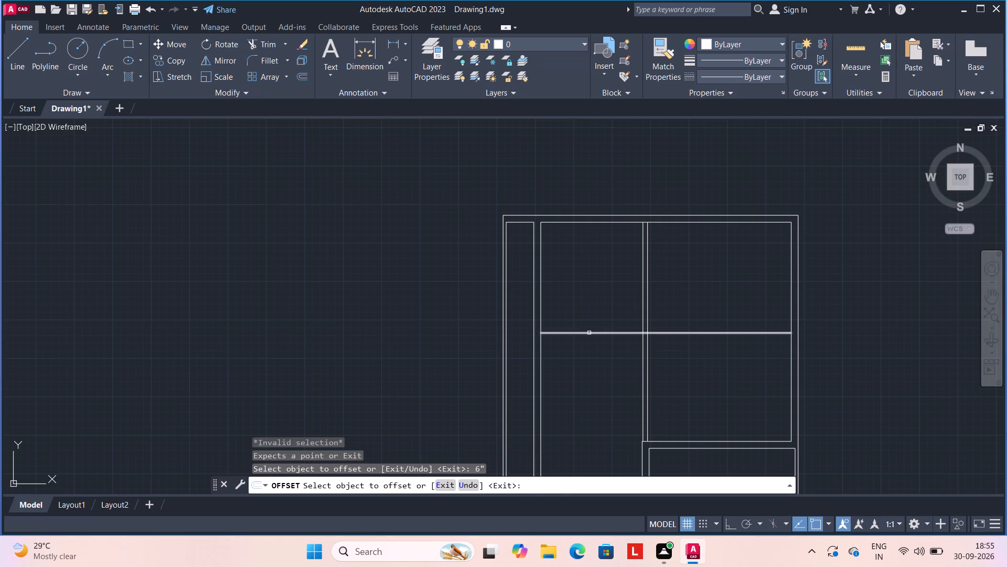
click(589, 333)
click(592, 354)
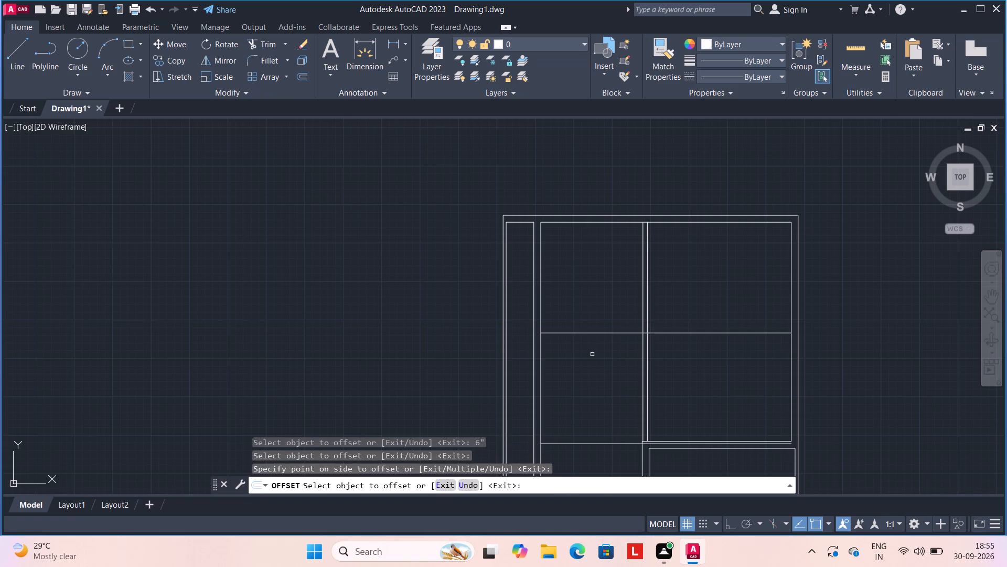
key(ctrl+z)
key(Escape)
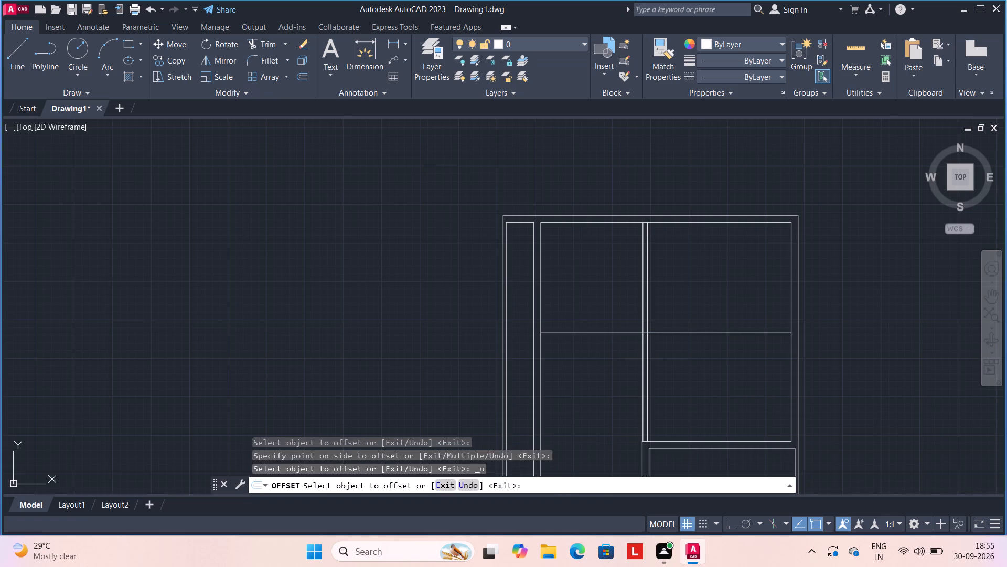
Offset the new horizontal partition line 6" downward to give the partition its thickness.
key(o)
key(Return)
text(6")
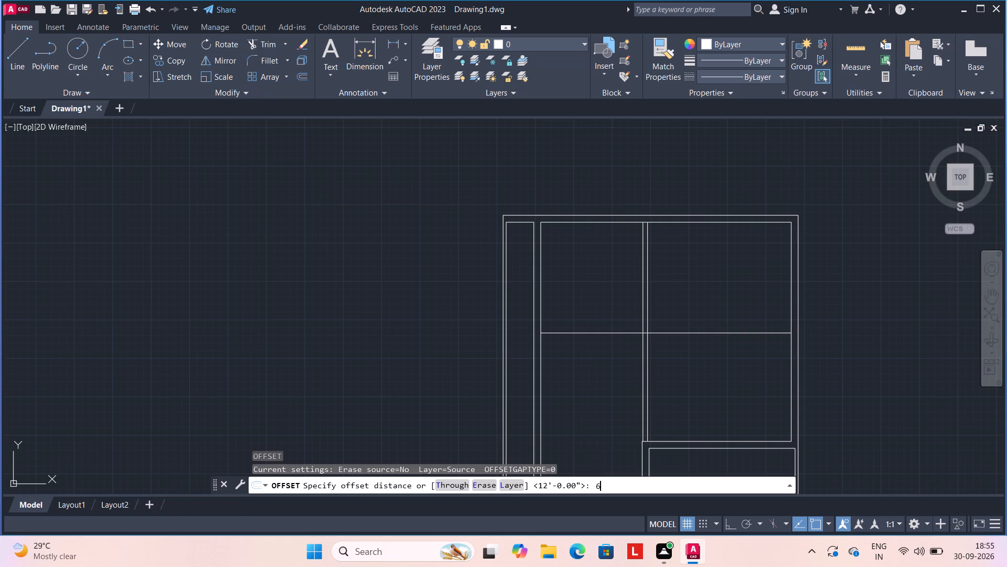
key(Return)
scroll(592, 354, up, 1)
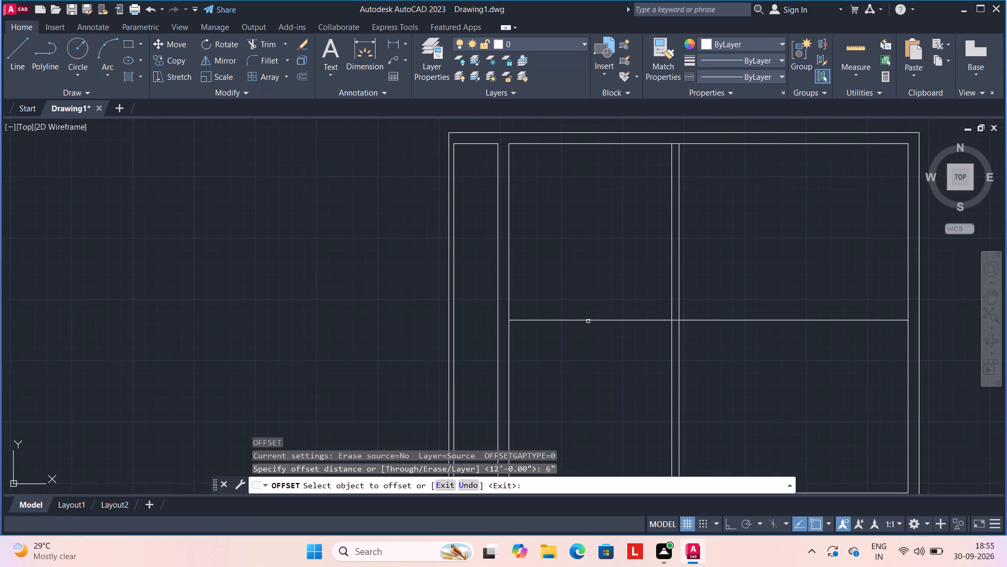
click(588, 321)
click(592, 340)
key(Escape)
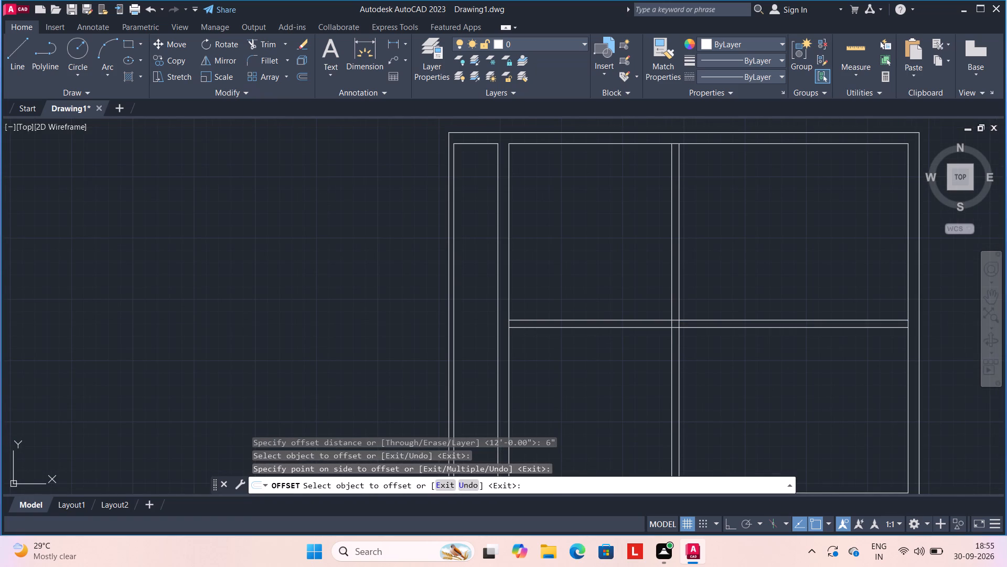
Offset the right-hand line of the vertical partition 4'6" to the right.
middle_drag(714, 243, 494, 263)
key(o)
key(Return)
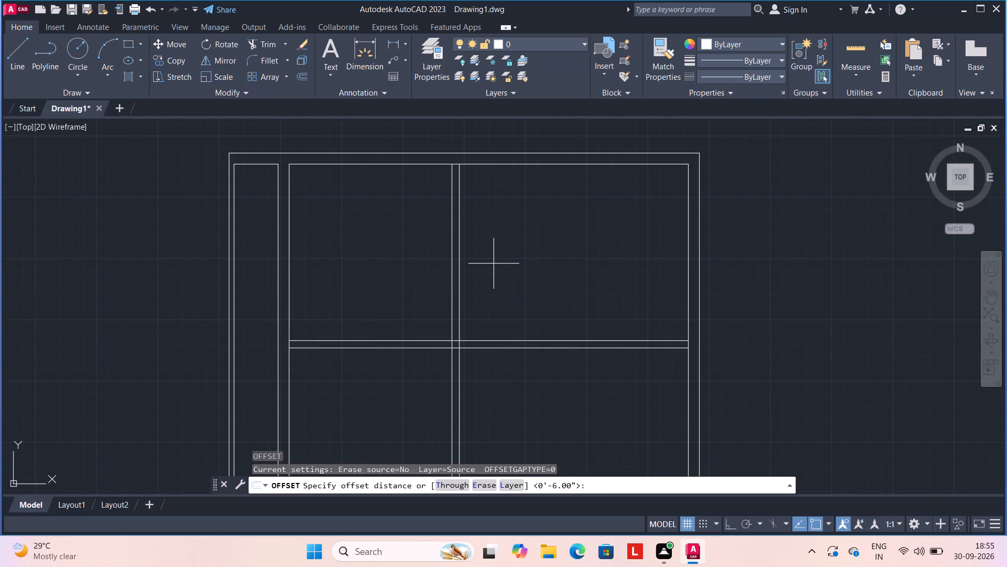
text(4'6")
key(Return)
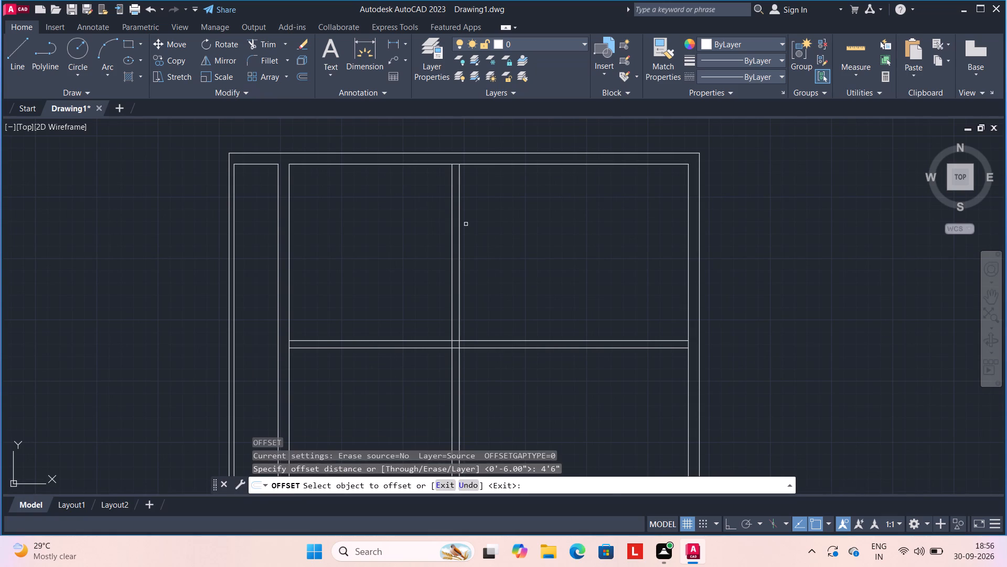
click(460, 205)
click(544, 206)
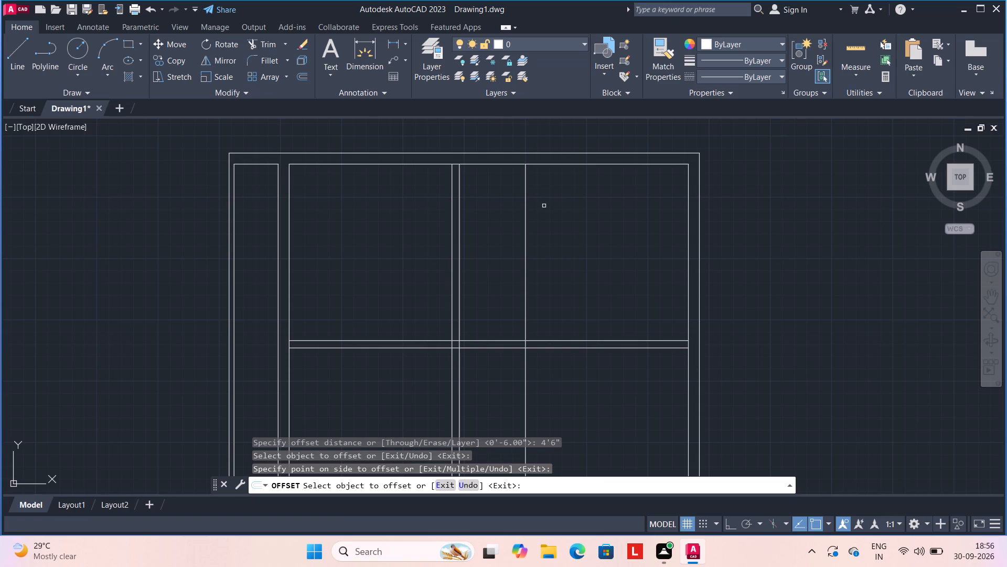
key(Escape)
Offset the new vertical line 7" to the right to form the second vertical partition.
key(o)
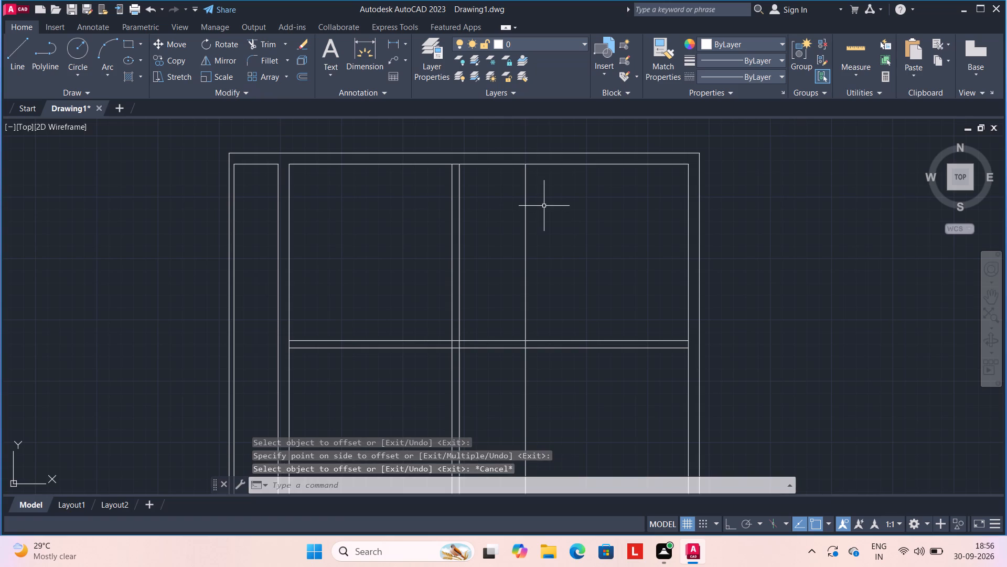
key(Return)
text(7")
key(Return)
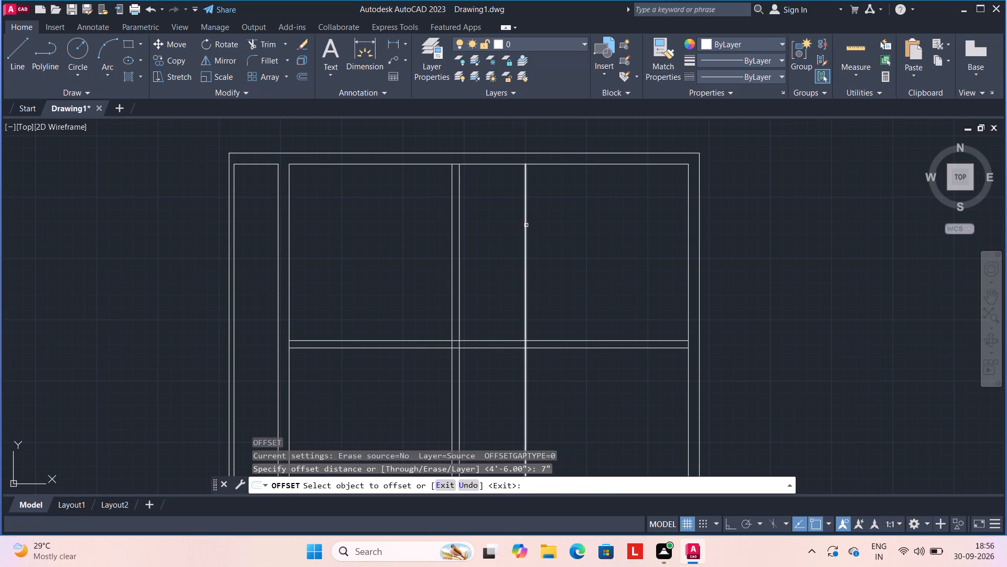
click(526, 226)
click(551, 233)
key(Escape)
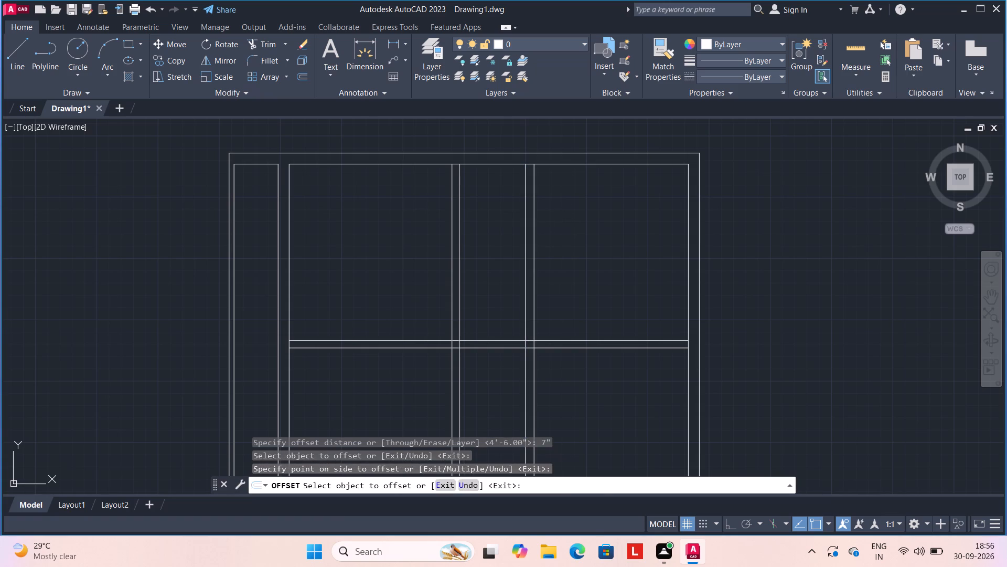
Dimension the upper-right room's width along the top inner wall and its depth along the right inner wall.
click(372, 40)
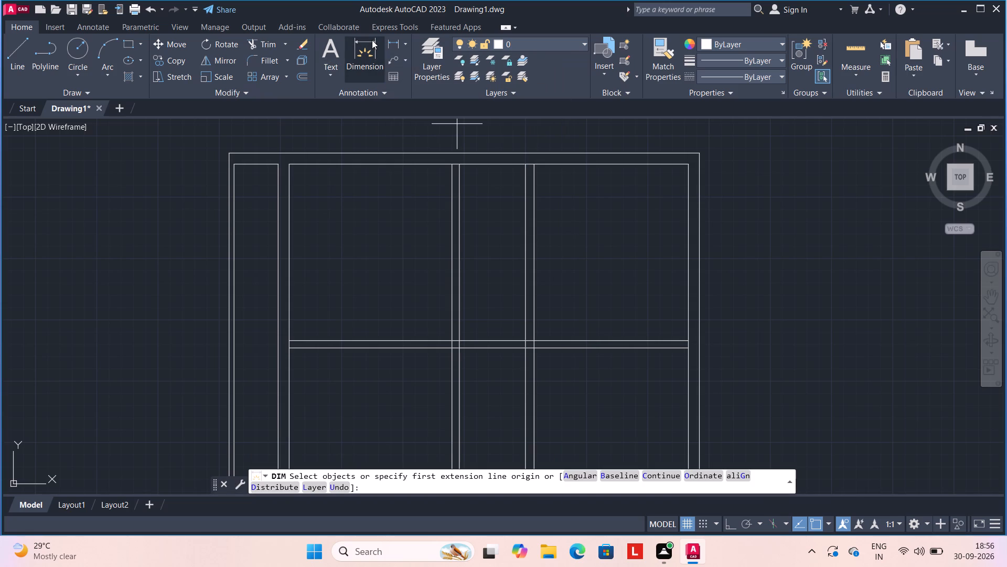
click(536, 161)
click(689, 165)
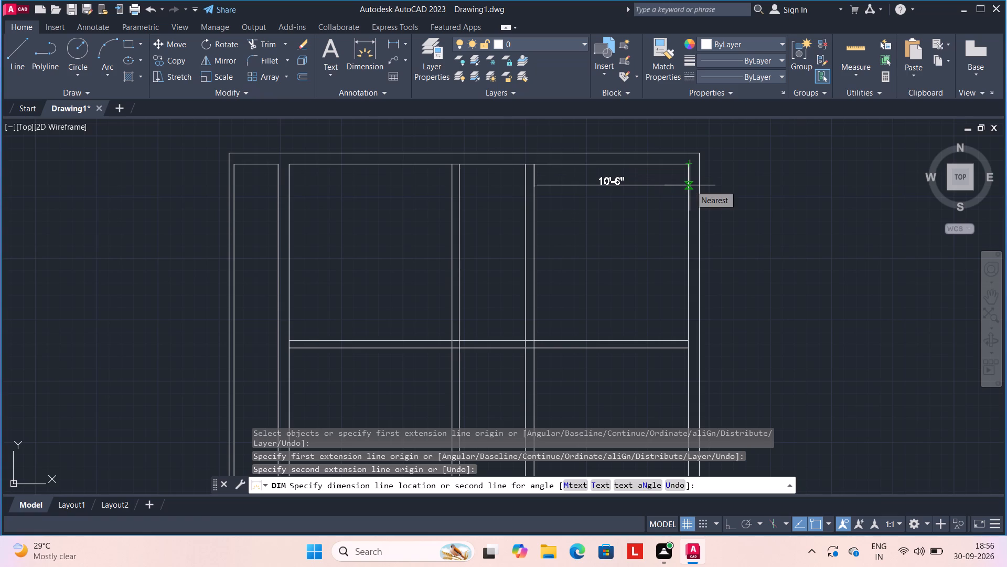
click(688, 173)
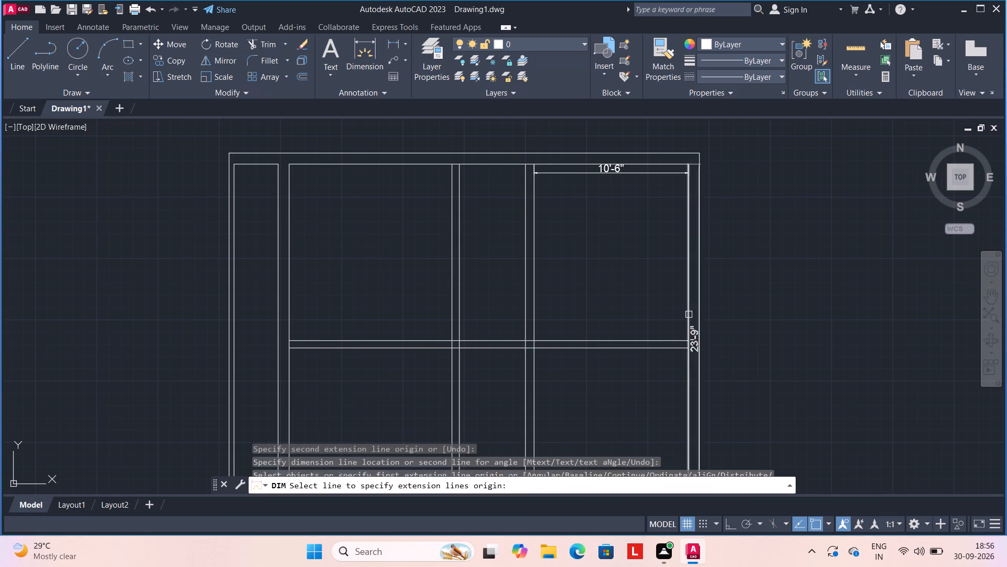
click(689, 341)
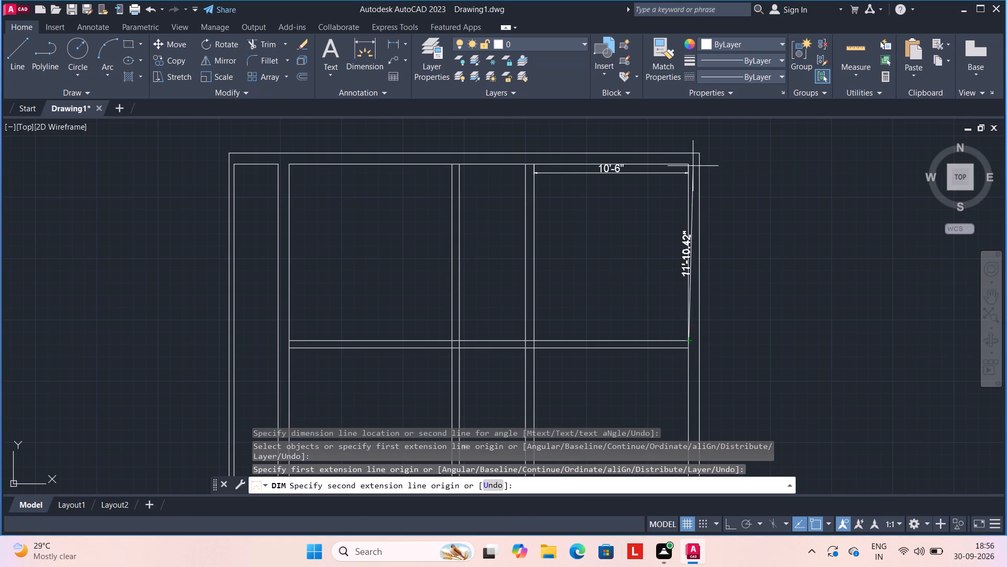
click(686, 161)
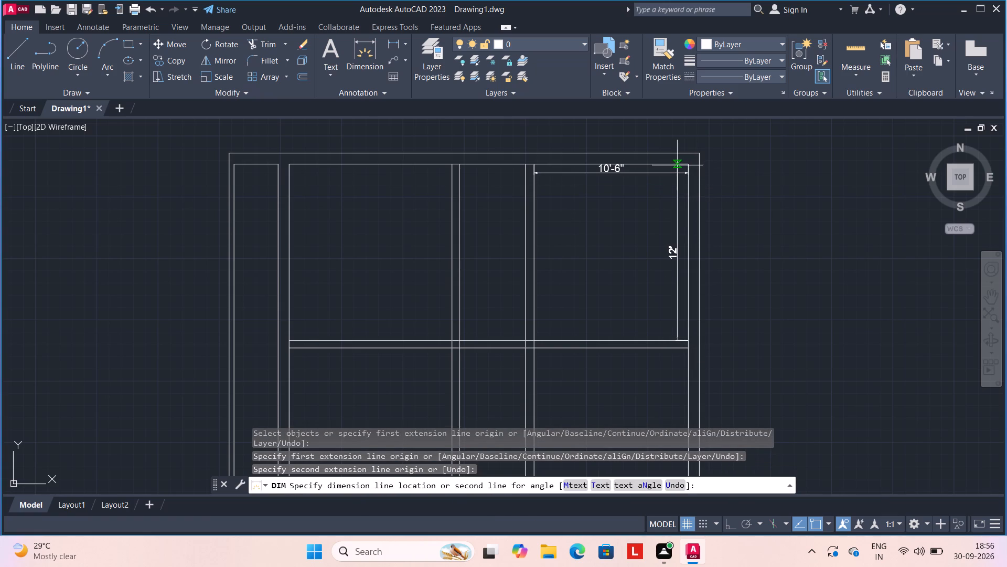
click(682, 167)
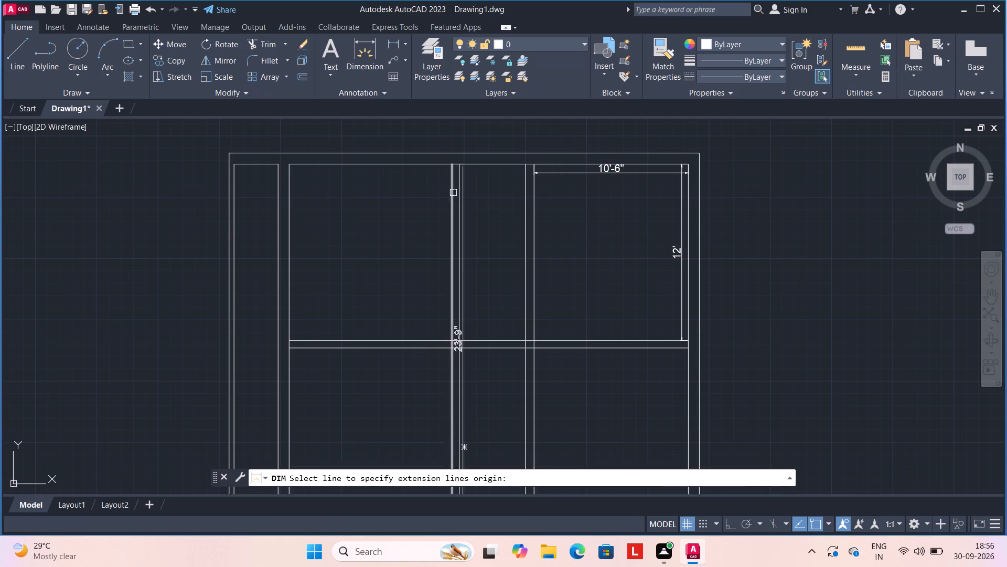
Dimension the width of the narrow middle space between the two vertical partitions, just below the top inner wall.
scroll(453, 177, up, 2)
scroll(469, 166, down, 1)
middle_drag(468, 161, 467, 199)
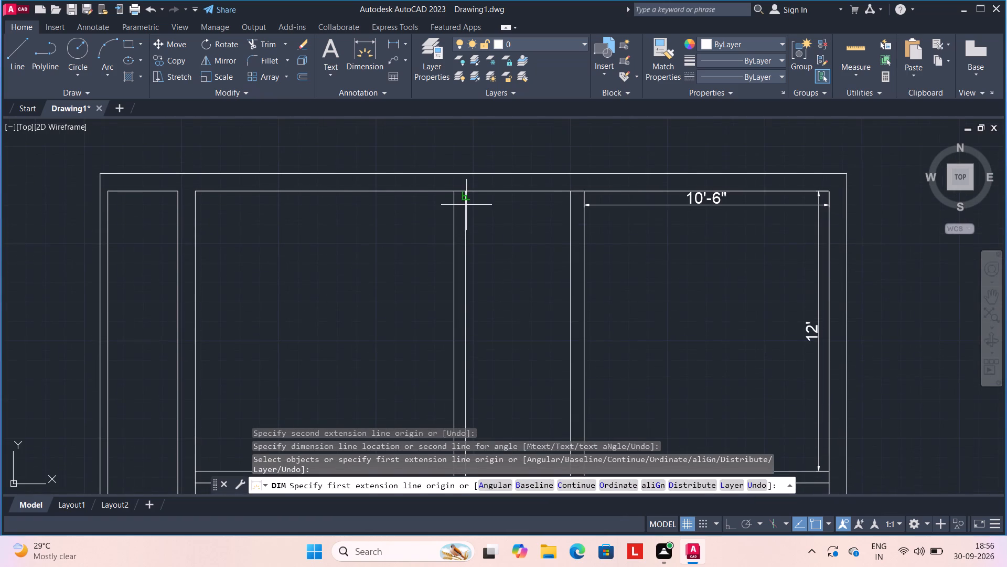
click(464, 192)
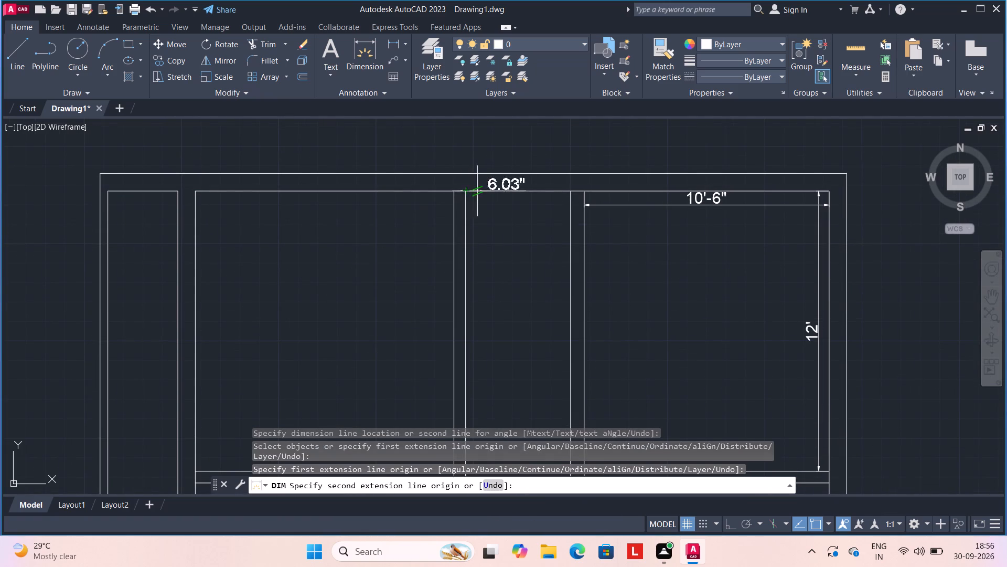
click(567, 191)
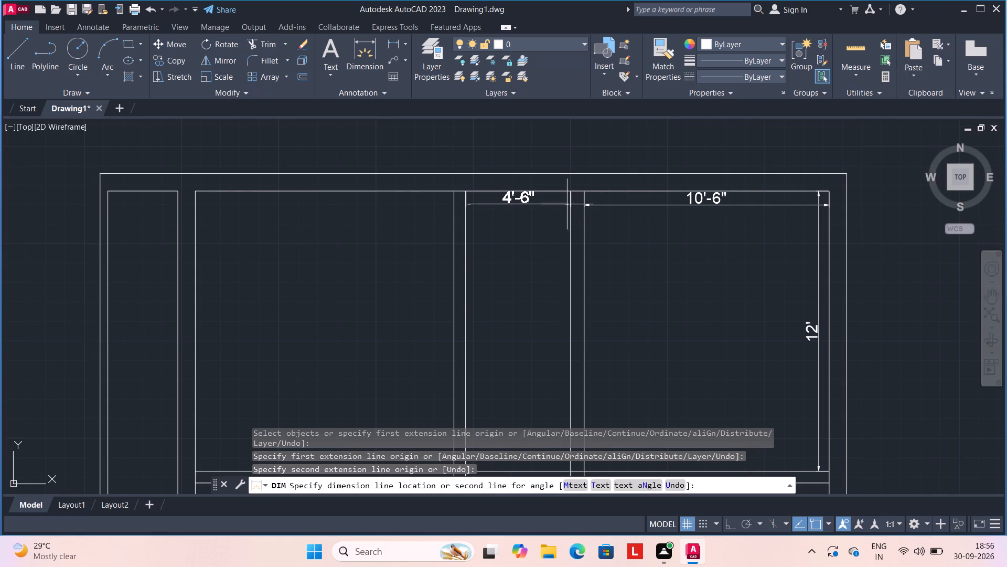
click(565, 198)
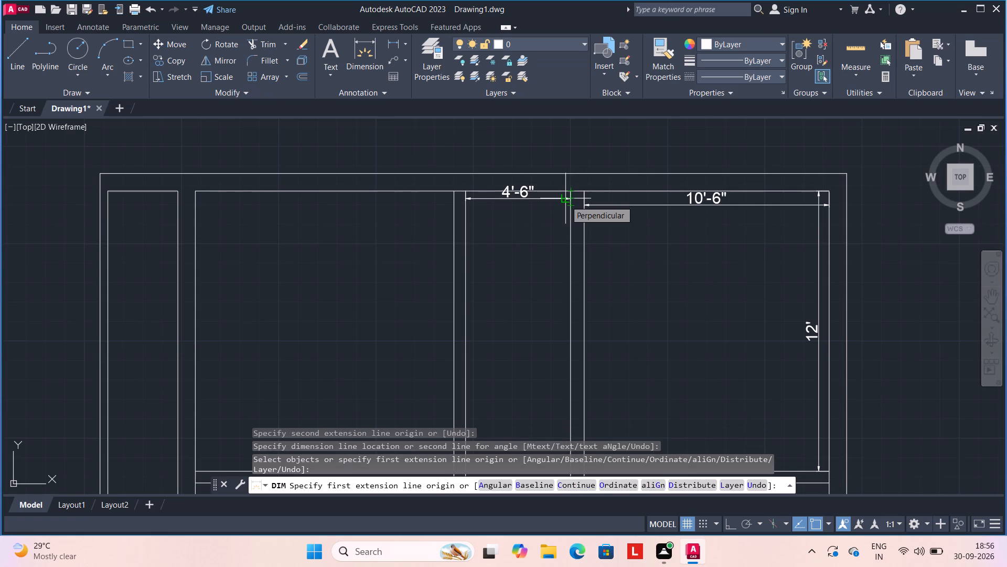
Dimension the upper-left room's width along the top inner wall and its depth along the left inner wall.
click(452, 194)
click(192, 188)
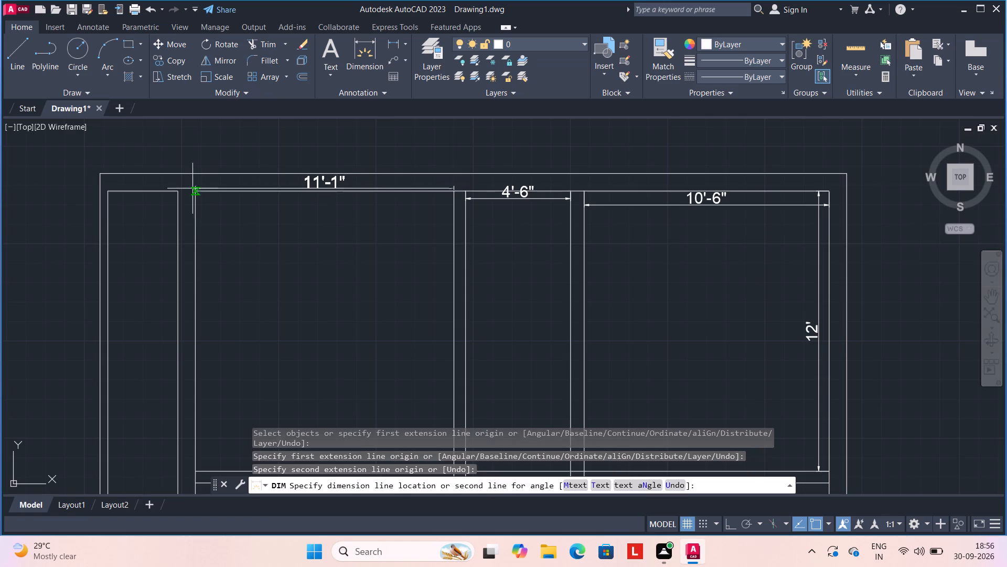
click(192, 199)
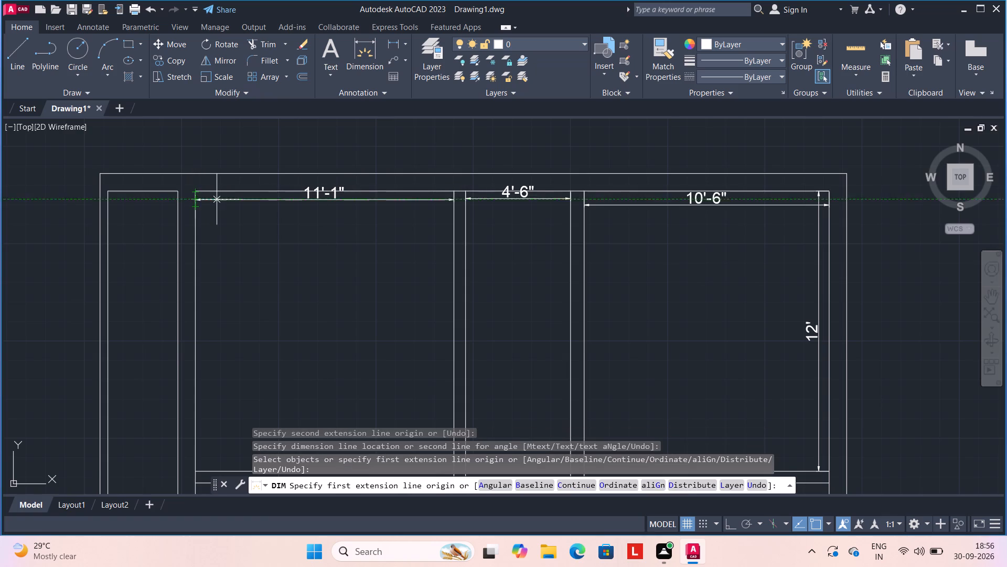
click(196, 191)
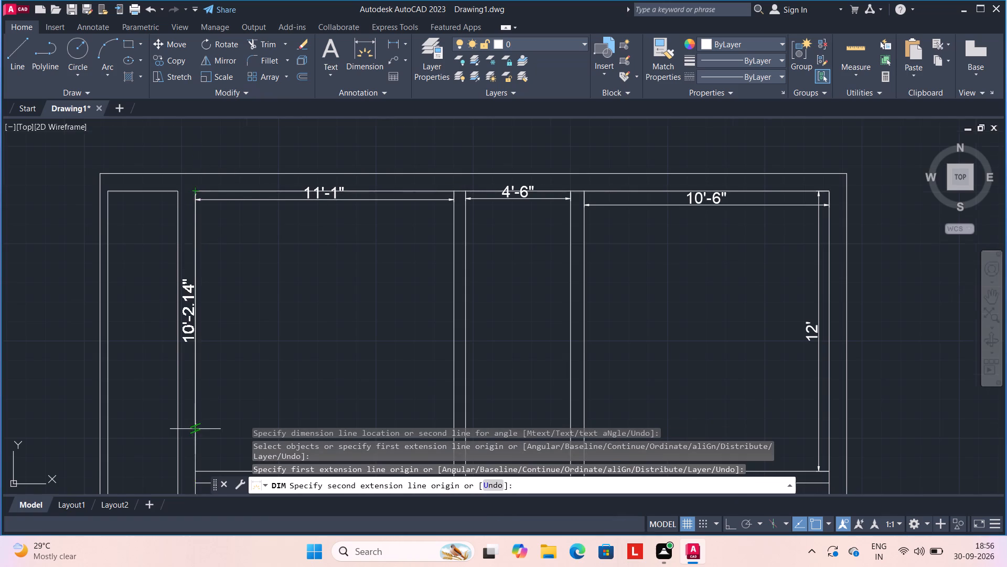
scroll(193, 430, down, 1)
middle_drag(194, 430, 220, 284)
scroll(239, 292, up, 2)
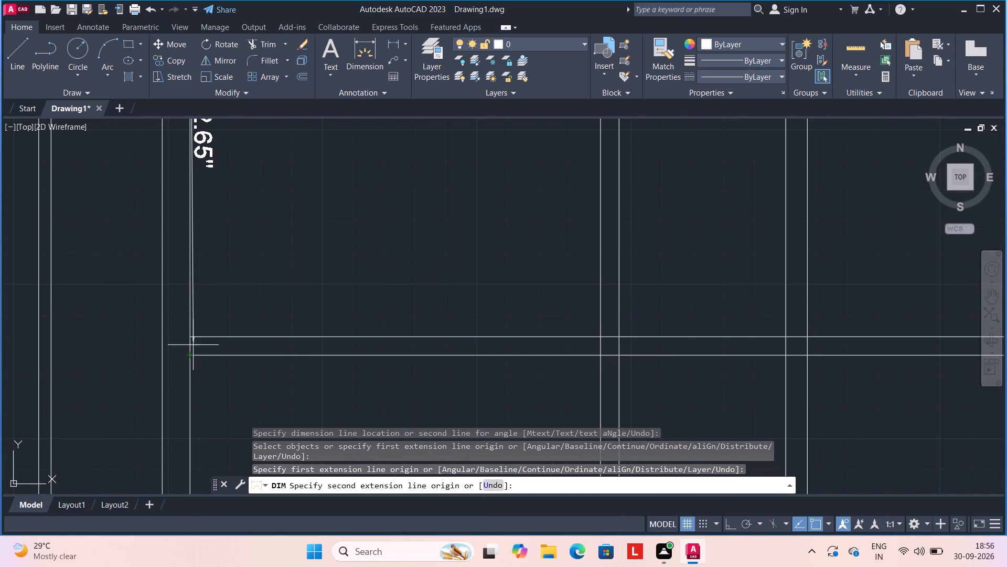
scroll(190, 337, up, 2)
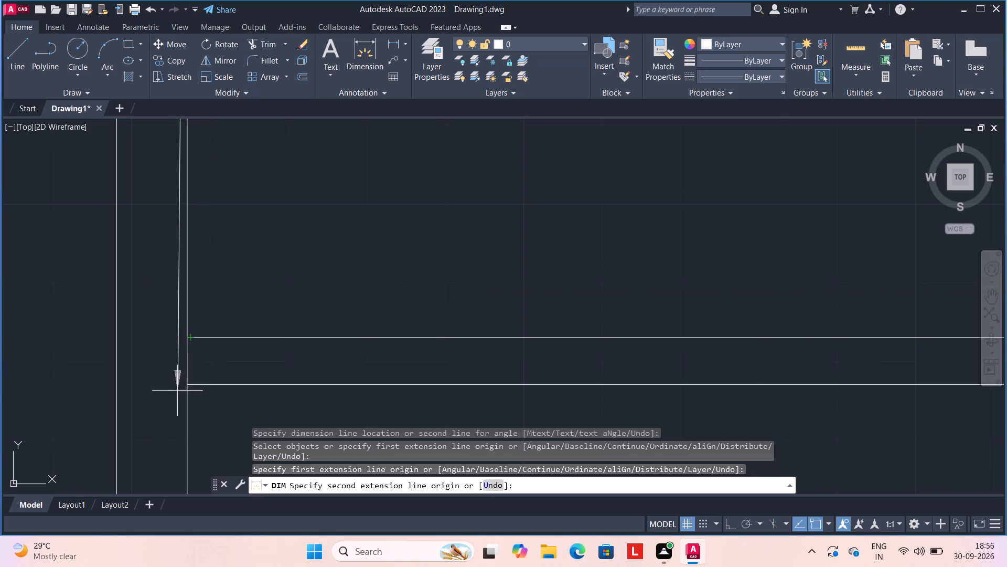
click(189, 337)
click(226, 334)
Move the upper-left room's depth dimension farther into the room, away from the left wall line.
scroll(229, 328, down, 4)
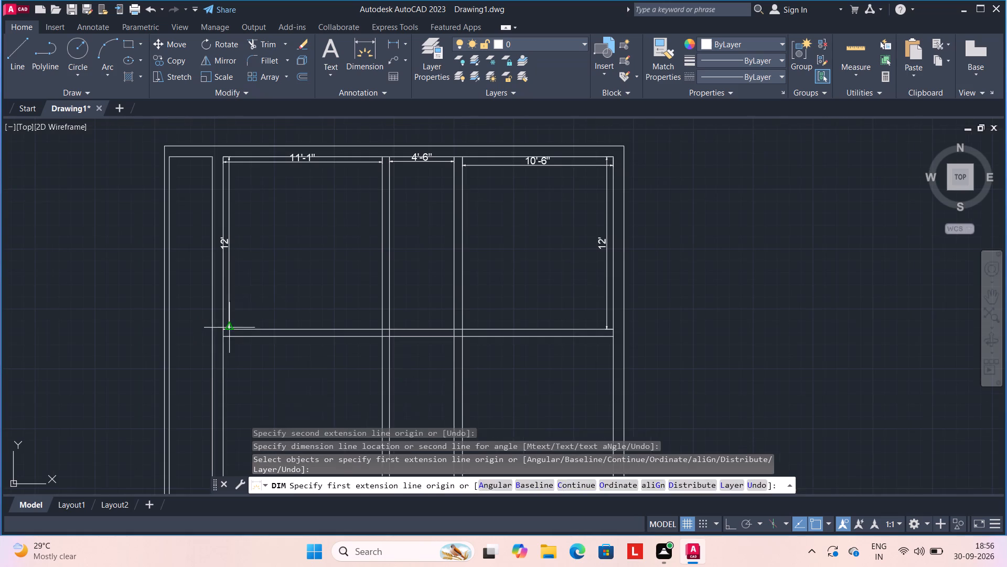
scroll(245, 248, up, 2)
click(202, 231)
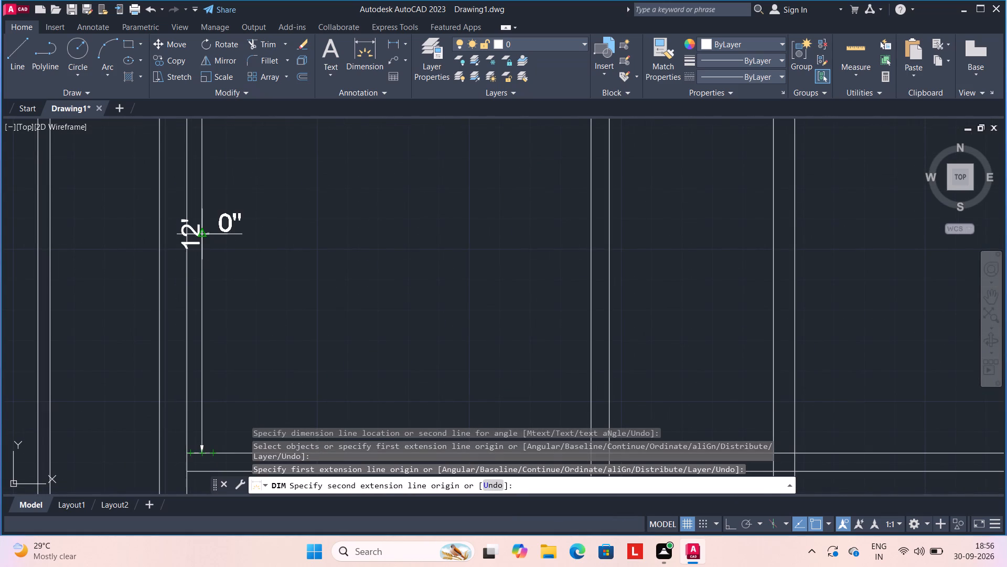
key(Escape)
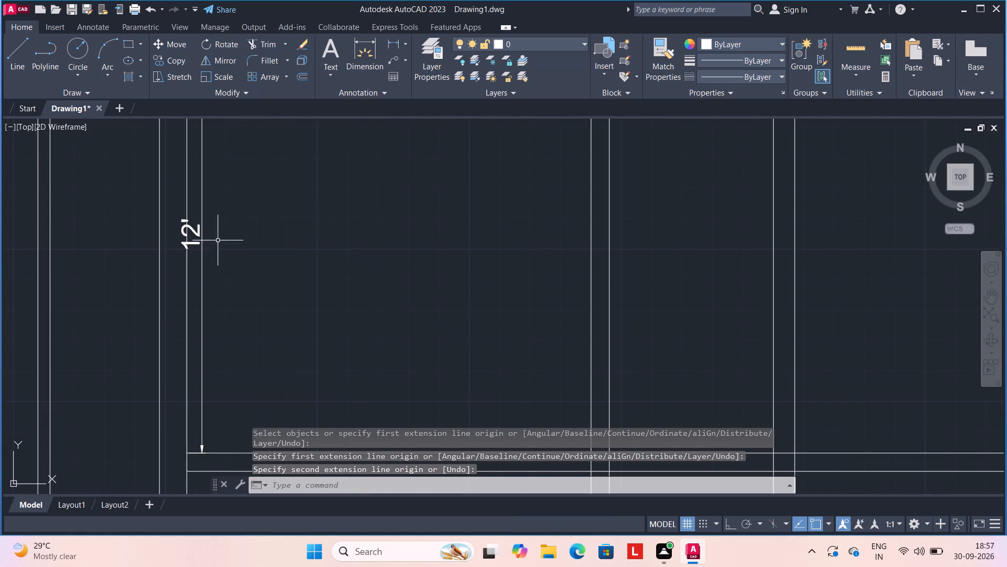
click(191, 232)
click(190, 233)
click(218, 235)
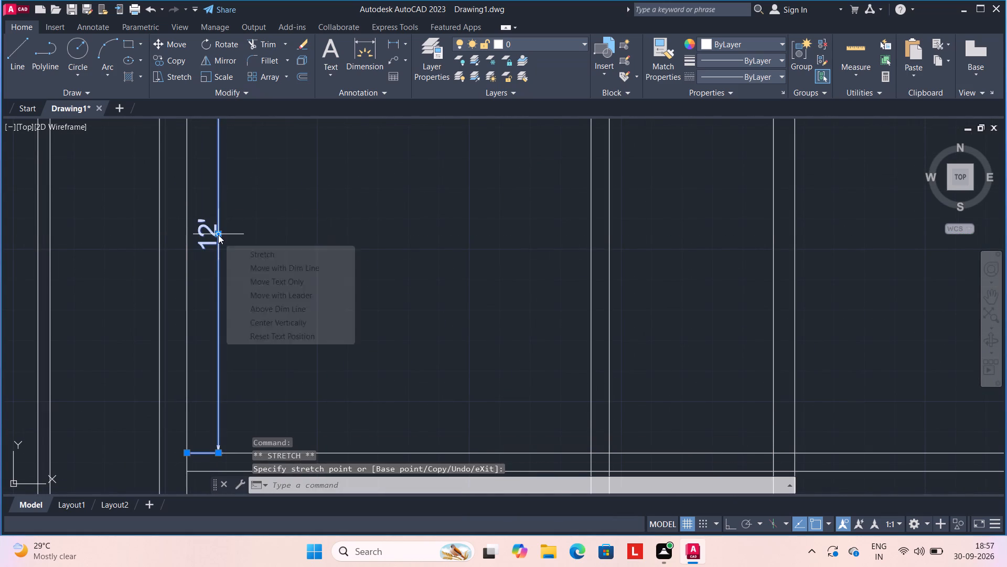
key(Escape)
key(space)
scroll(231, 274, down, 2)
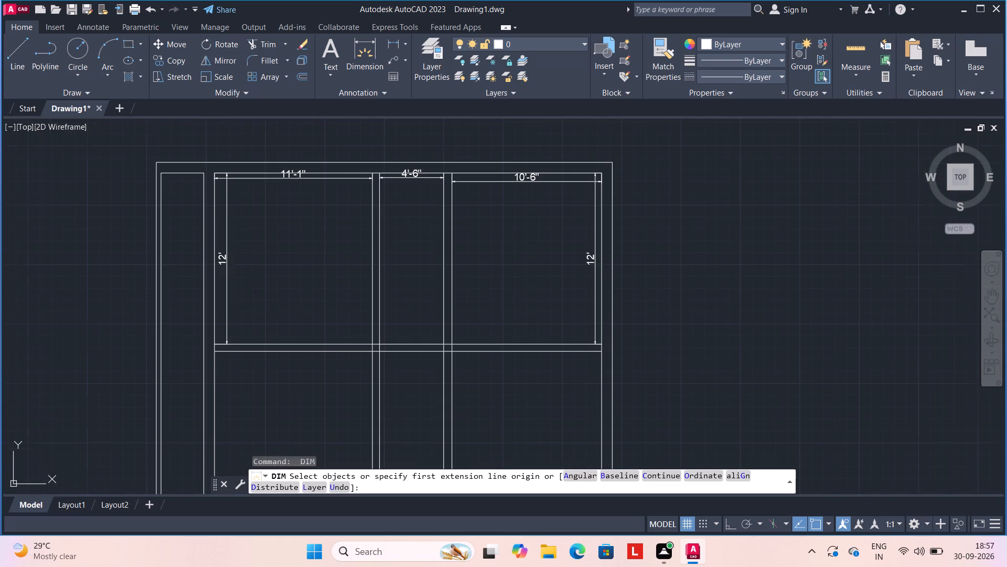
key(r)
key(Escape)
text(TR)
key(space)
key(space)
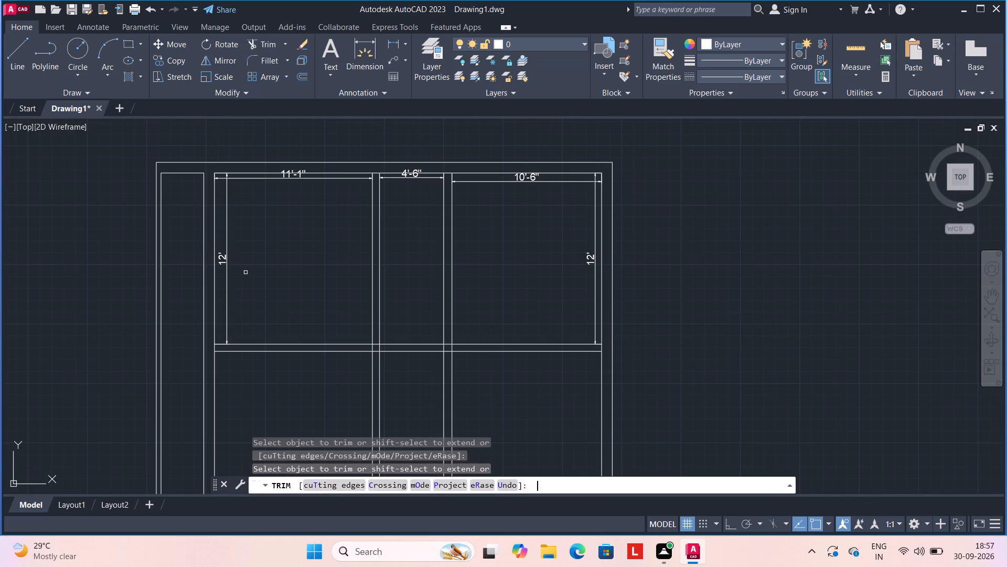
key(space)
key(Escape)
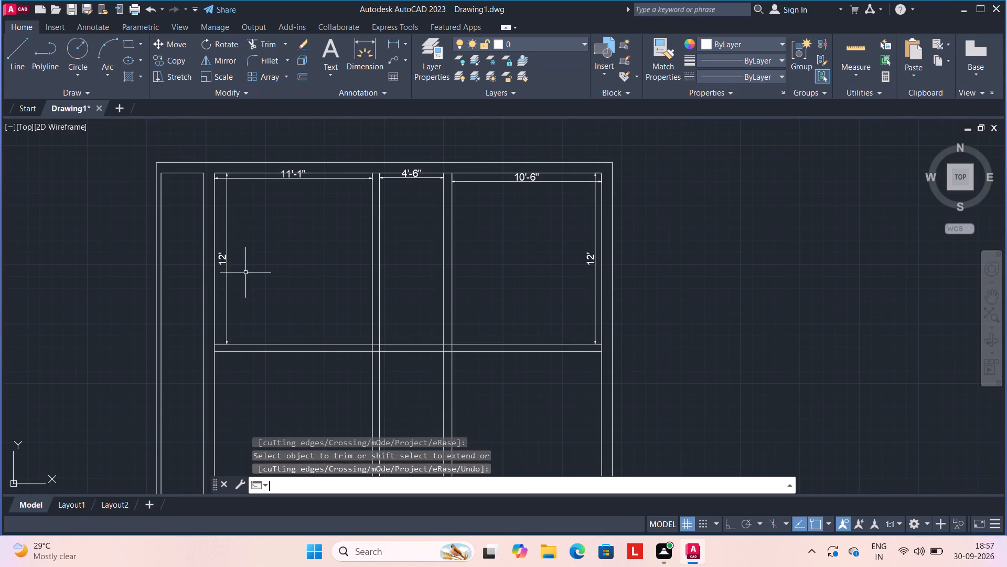
Trim the top inner wall line between the paired lines of both vertical partitions, opening the two wall junctions.
text(TR)
key(space)
key(space)
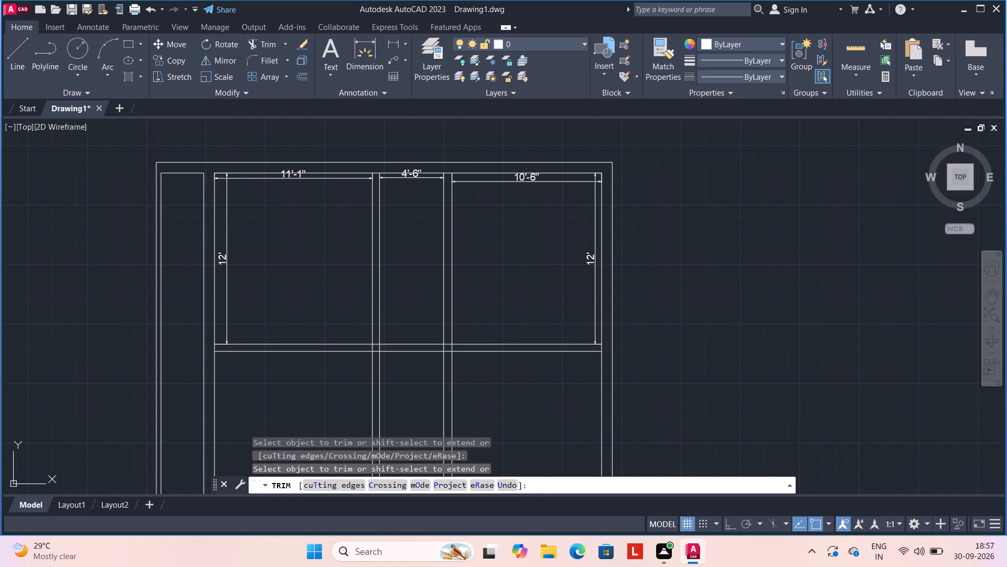
scroll(203, 186, up, 3)
scroll(203, 186, down, 2)
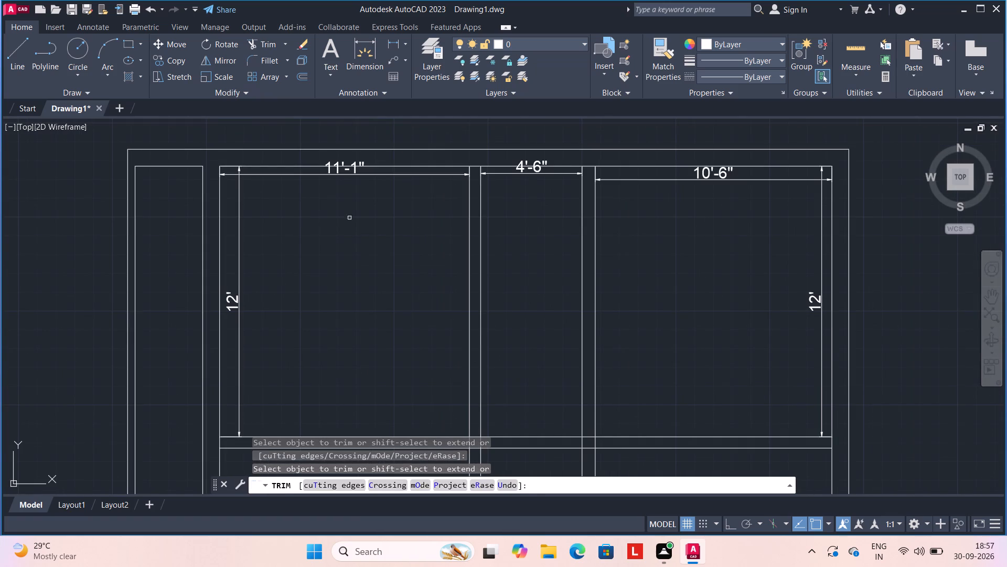
scroll(466, 166, up, 3)
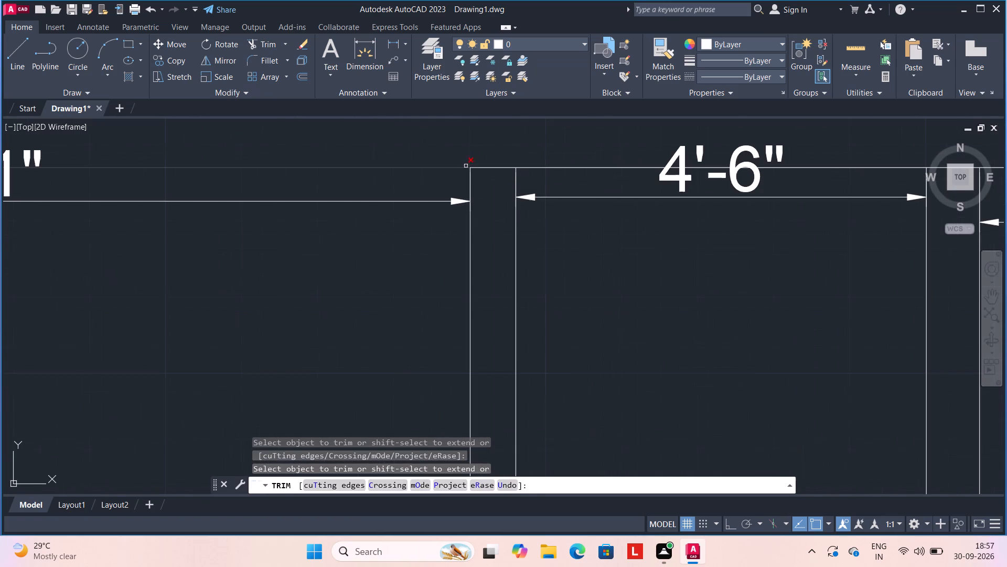
click(487, 148)
click(488, 199)
scroll(489, 199, down, 3)
scroll(608, 194, up, 2)
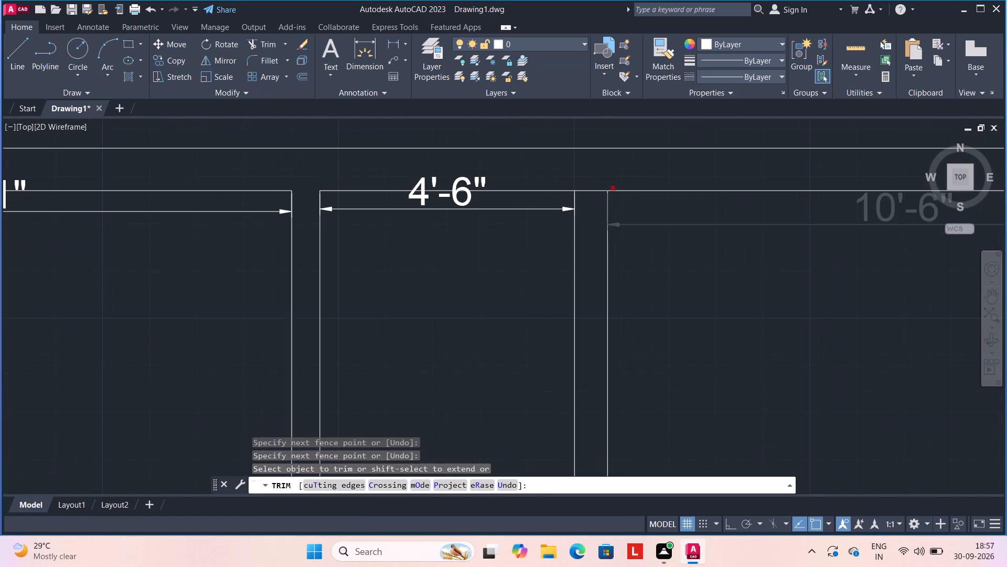
click(593, 176)
click(590, 217)
Trim both lines of the horizontal partition where they cross the narrow middle space.
scroll(590, 217, down, 3)
scroll(755, 204, up, 3)
scroll(755, 204, down, 3)
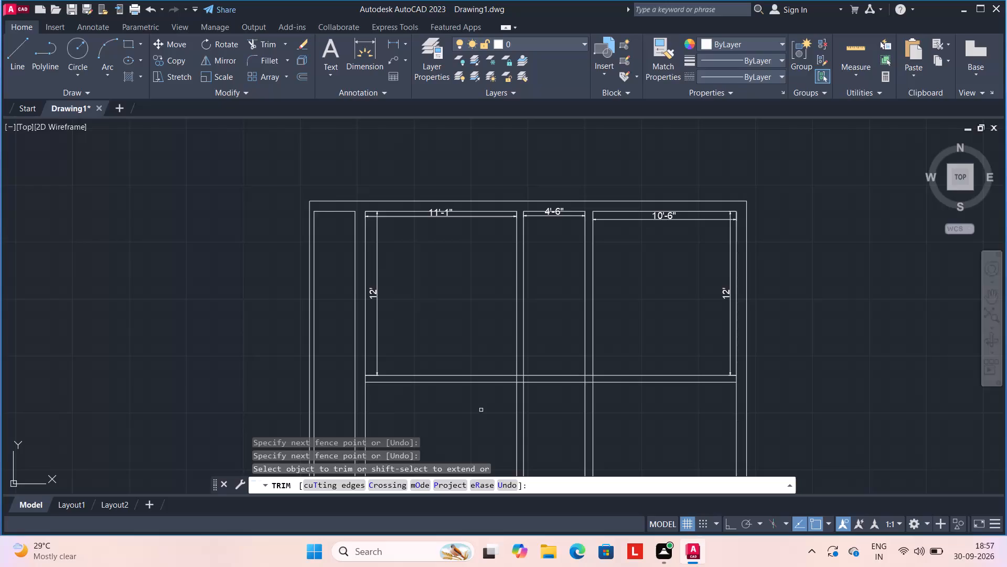
click(555, 361)
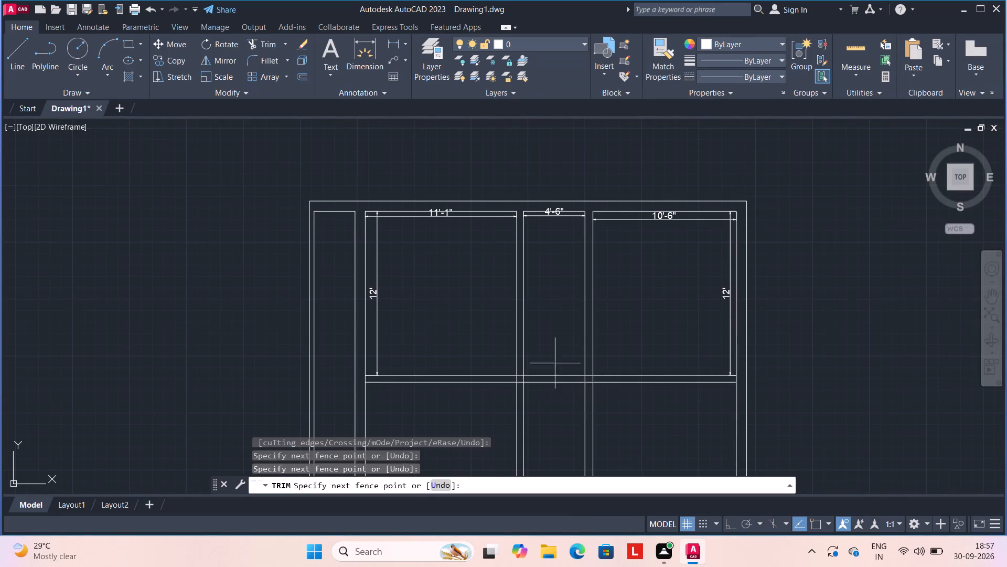
click(555, 400)
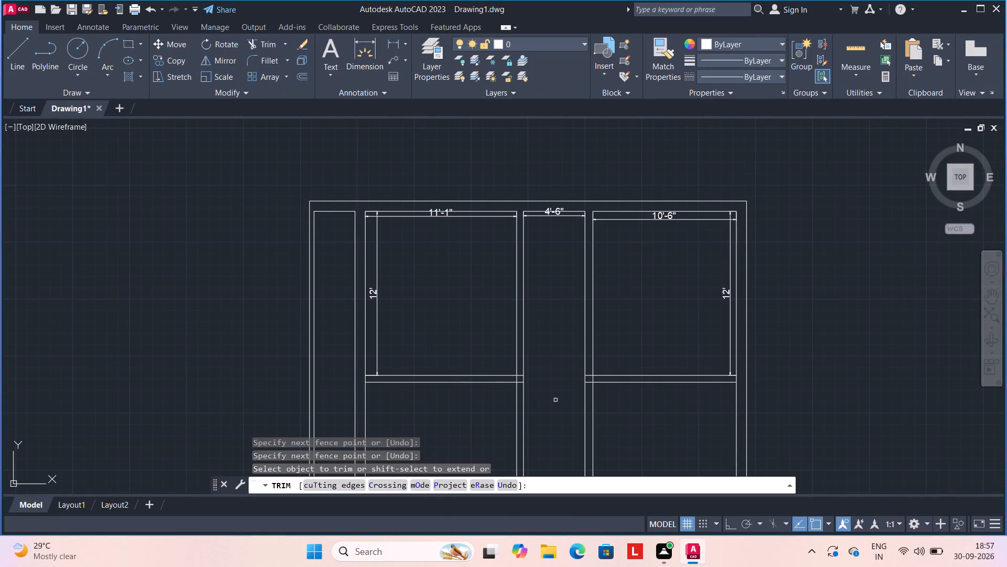
Trim the left and right inner wall lines between the horizontal partition's two lines, opening the junctions at both ends.
scroll(528, 367, up, 4)
scroll(528, 367, down, 3)
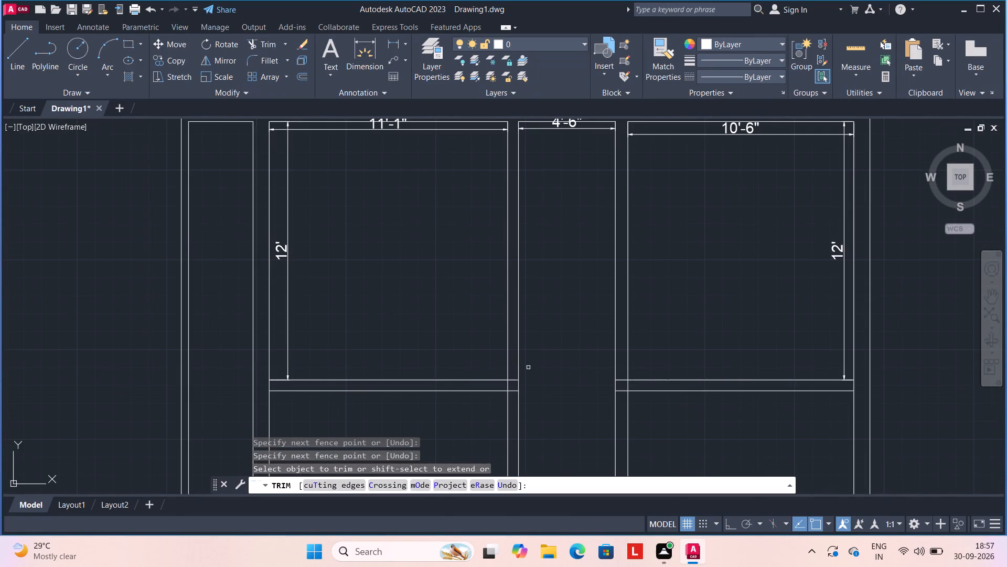
scroll(256, 380, up, 3)
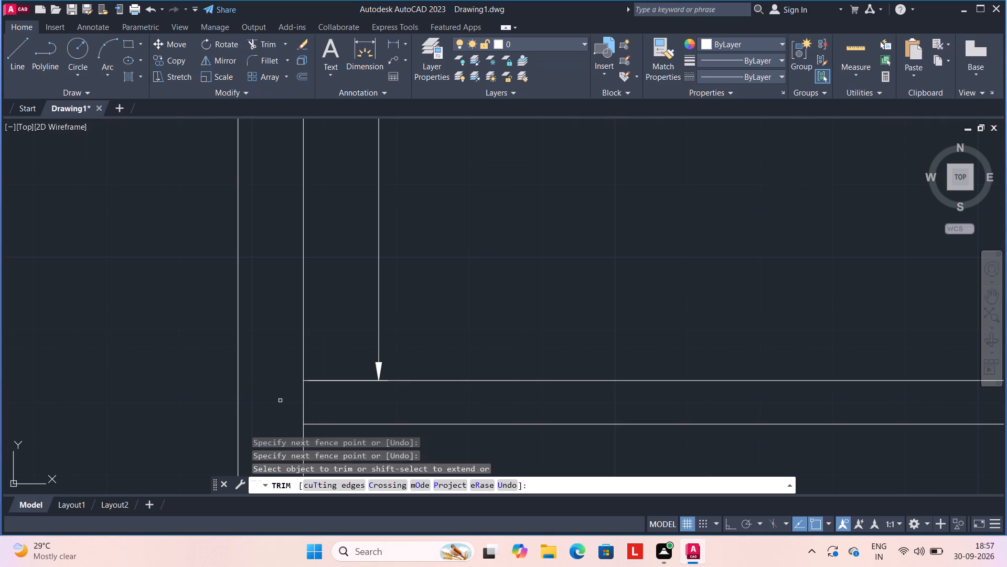
click(280, 401)
click(352, 403)
scroll(352, 403, down, 3)
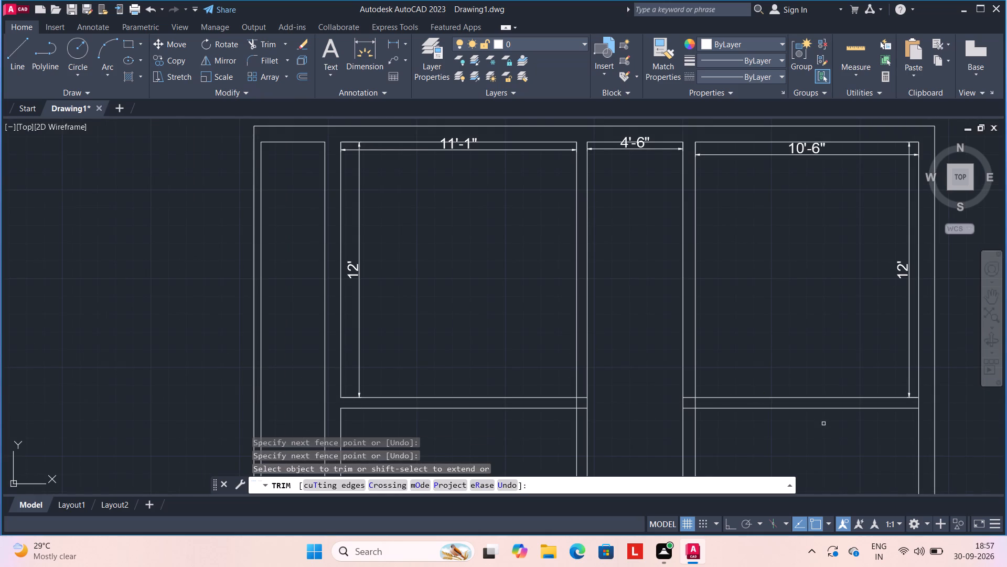
middle_drag(824, 425, 616, 383)
scroll(667, 371, up, 3)
click(843, 333)
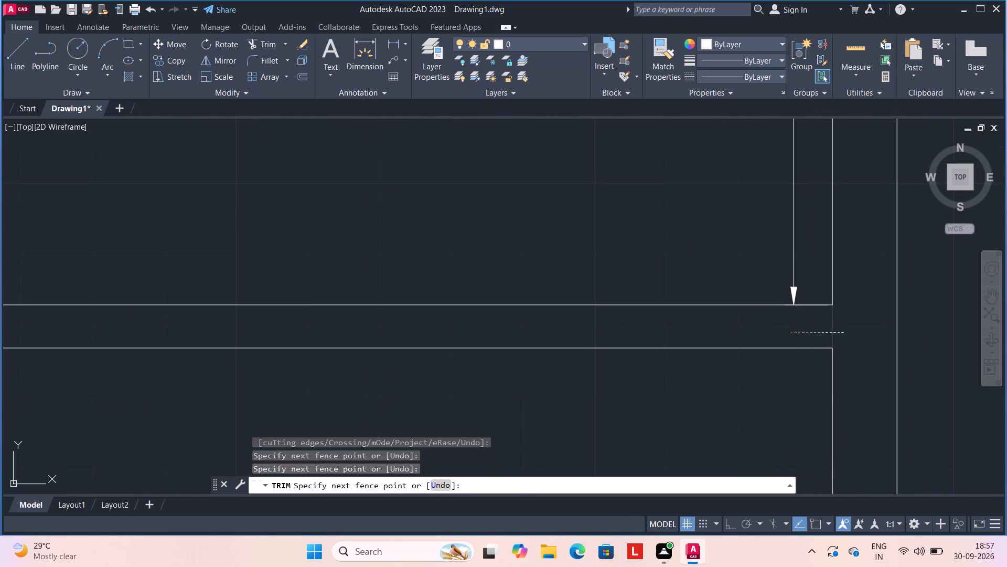
click(790, 332)
scroll(790, 332, down, 5)
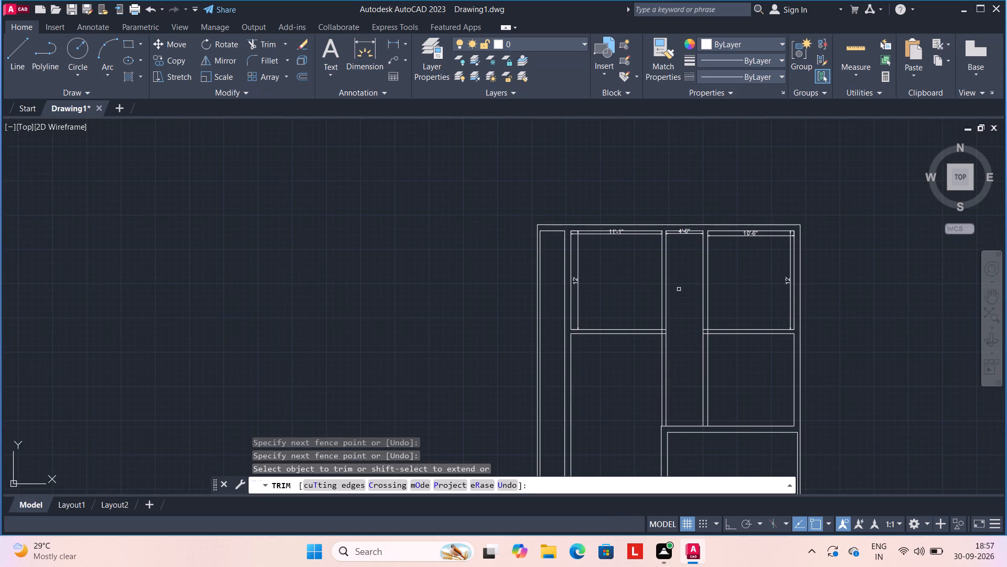
key(Escape)
Offset the middle space's top inner wall line 7'3" downward.
key(o)
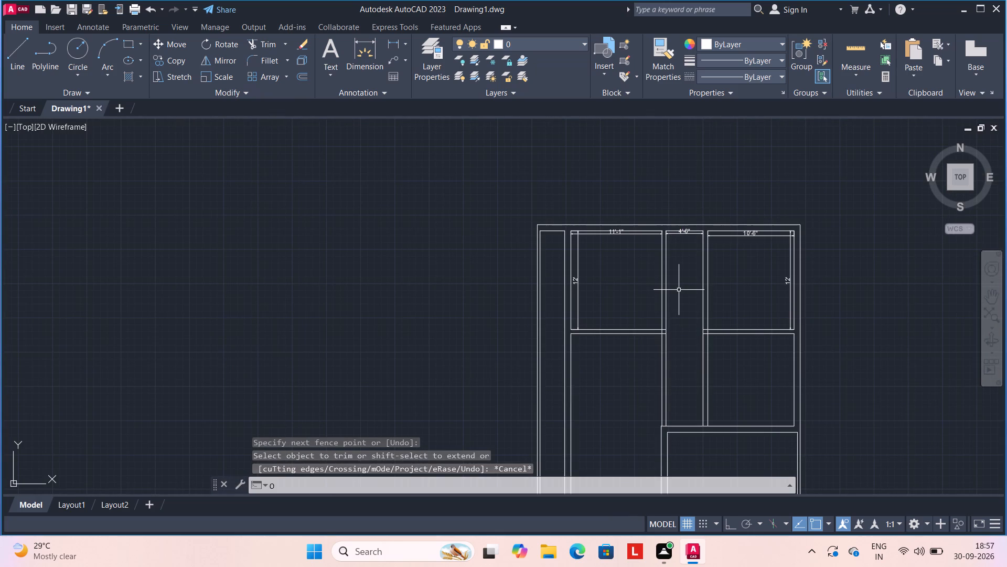
key(Return)
text(7')
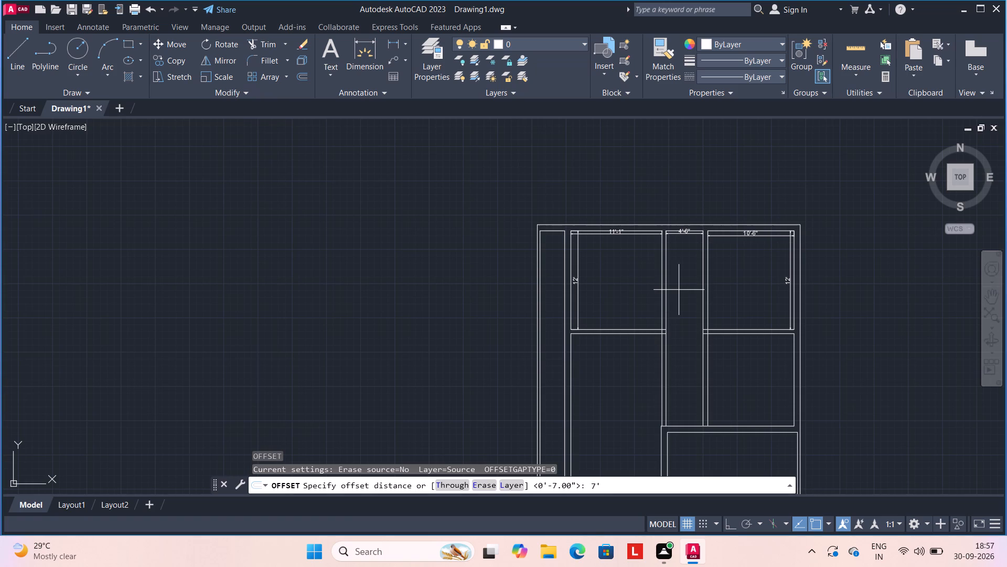
text(3")
key(Return)
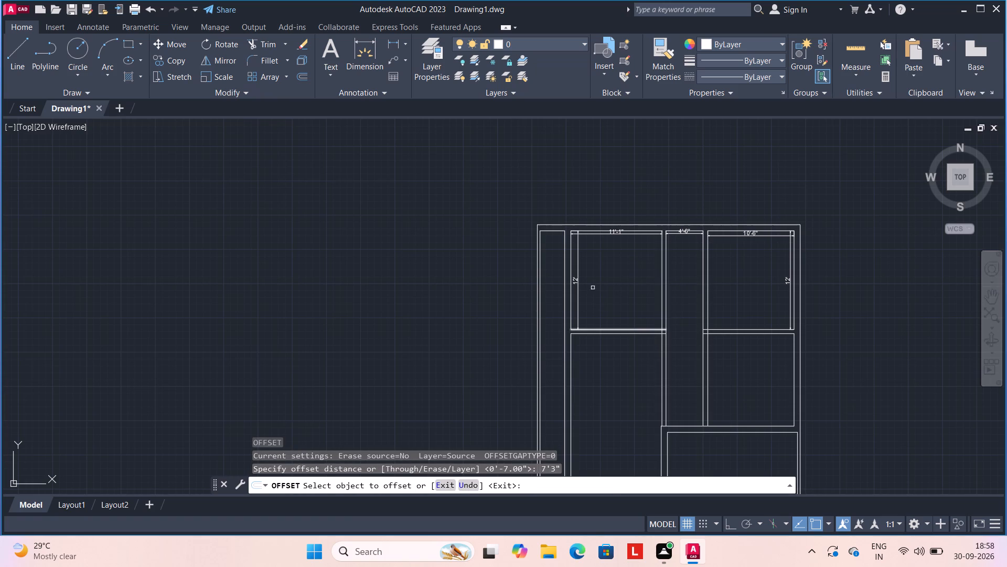
scroll(692, 243, up, 3)
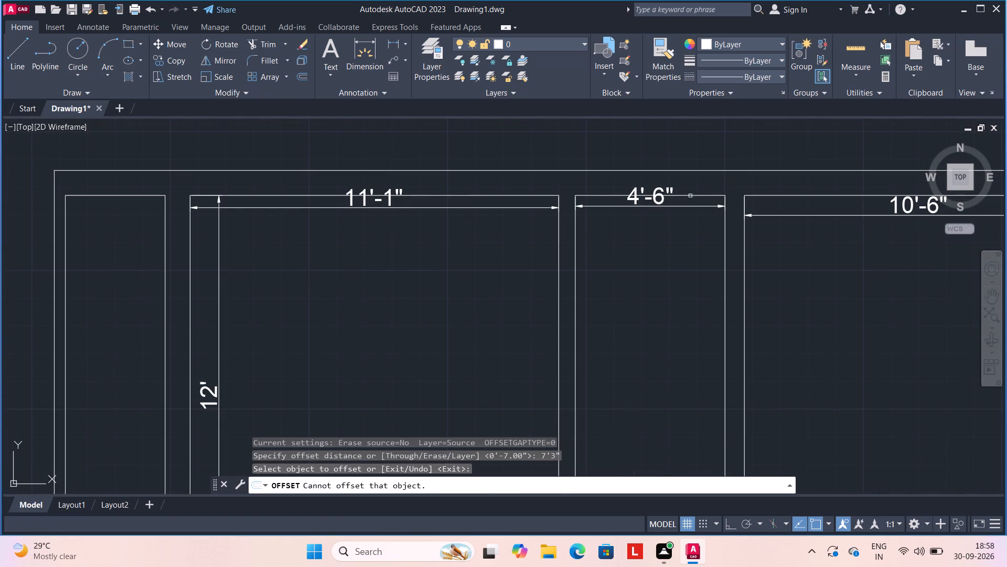
click(690, 195)
click(688, 323)
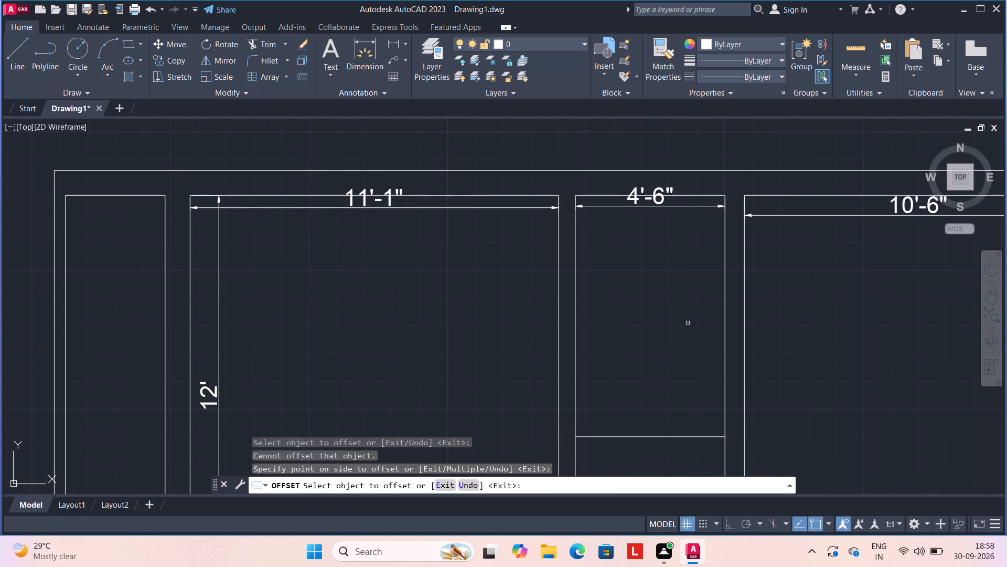
key(Escape)
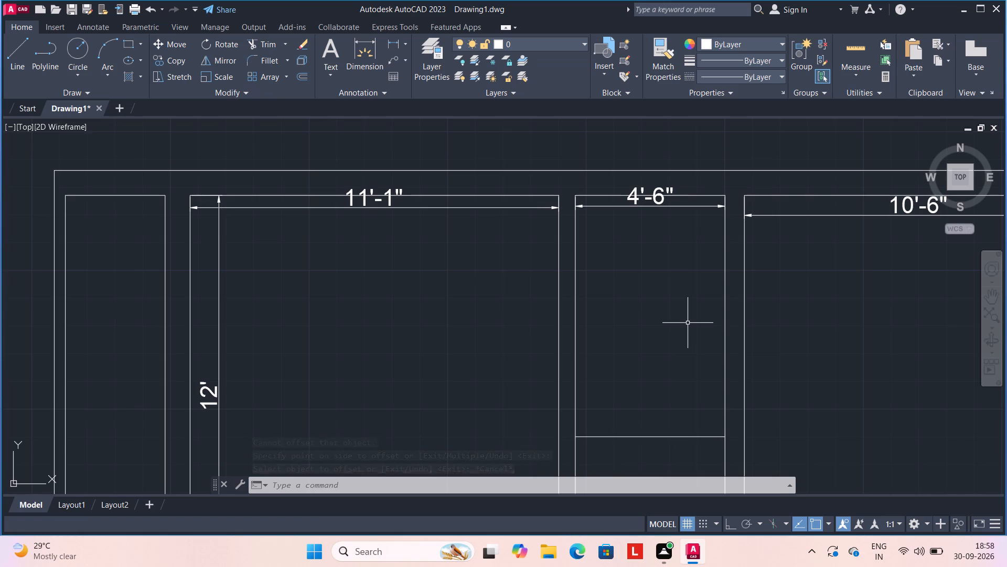
Offset the new cross line in the middle space 6" downward to form a wall.
key(o)
key(Return)
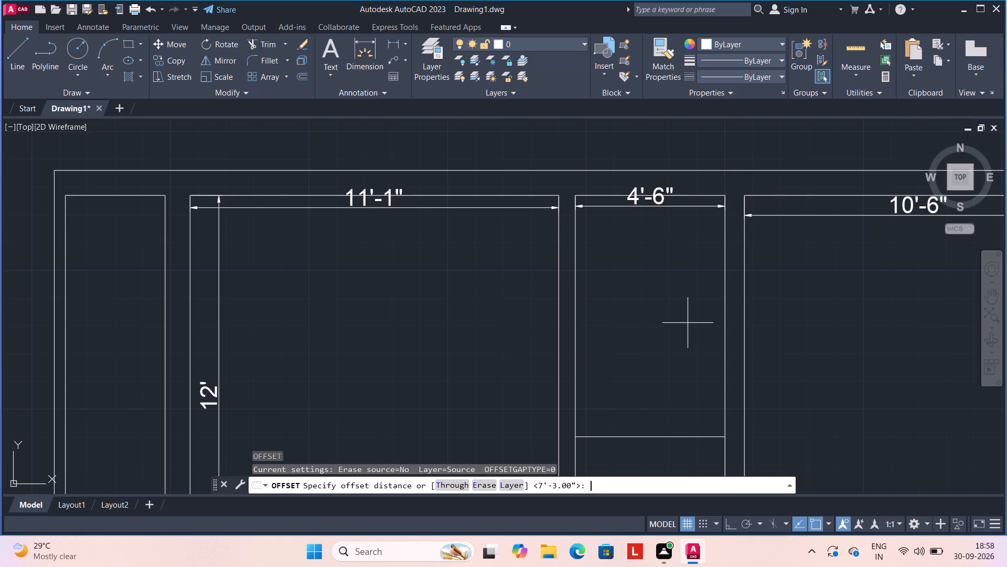
text(6")
key(Return)
scroll(688, 323, down, 3)
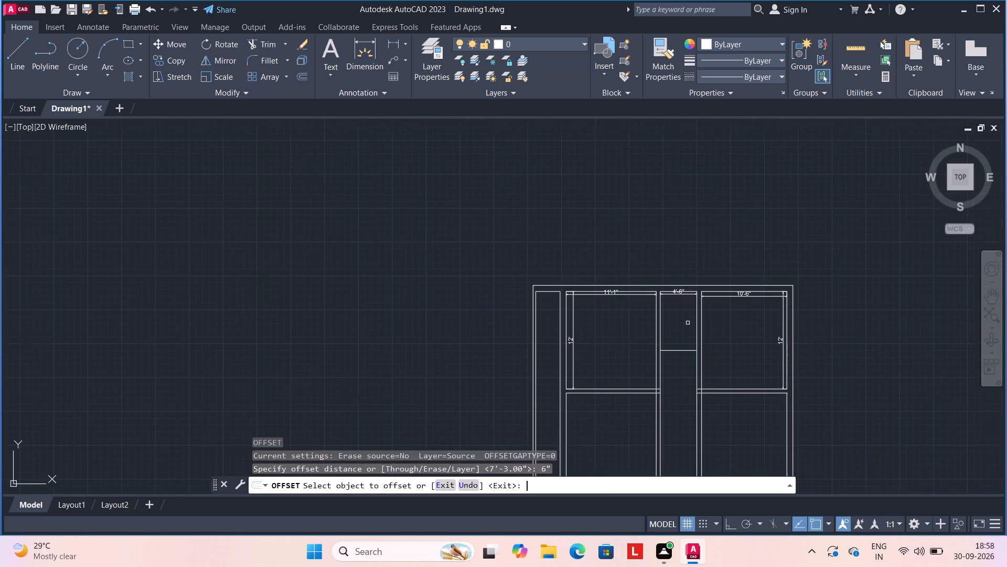
middle_drag(668, 391, 644, 345)
scroll(649, 295, up, 2)
click(644, 318)
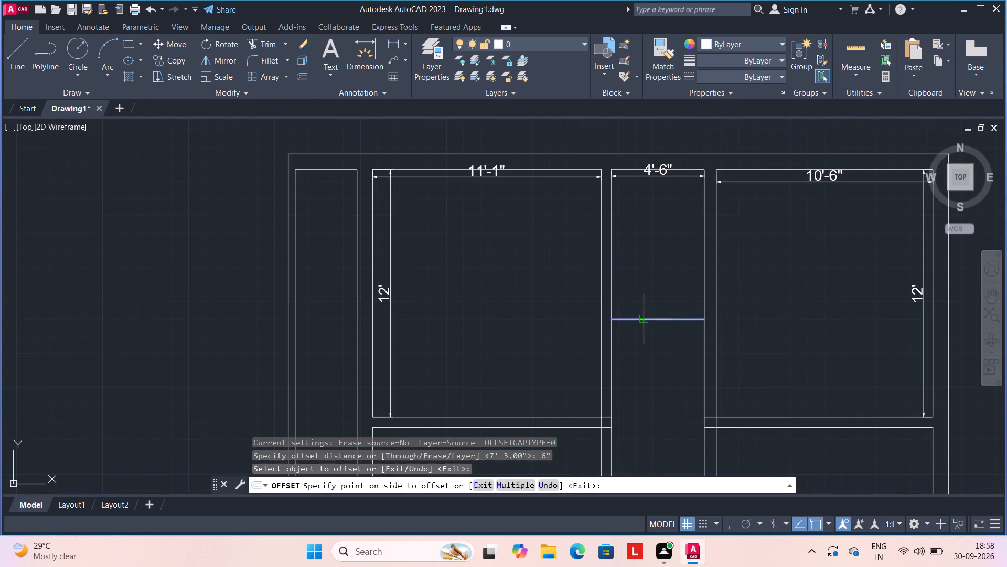
click(646, 345)
key(Escape)
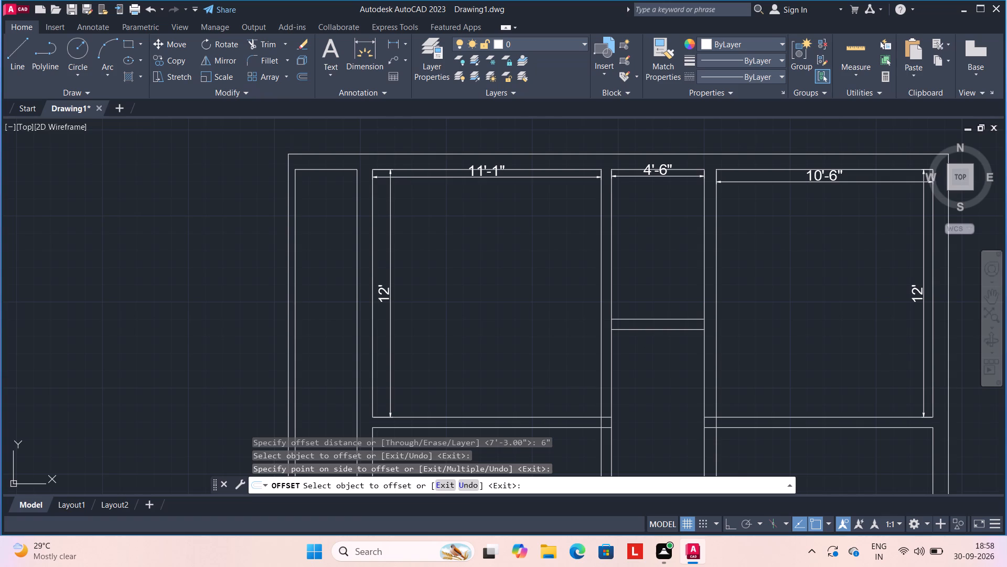
Trim the left vertical partition's inner line between the two lines of the middle space's cross wall.
text(TR)
key(space)
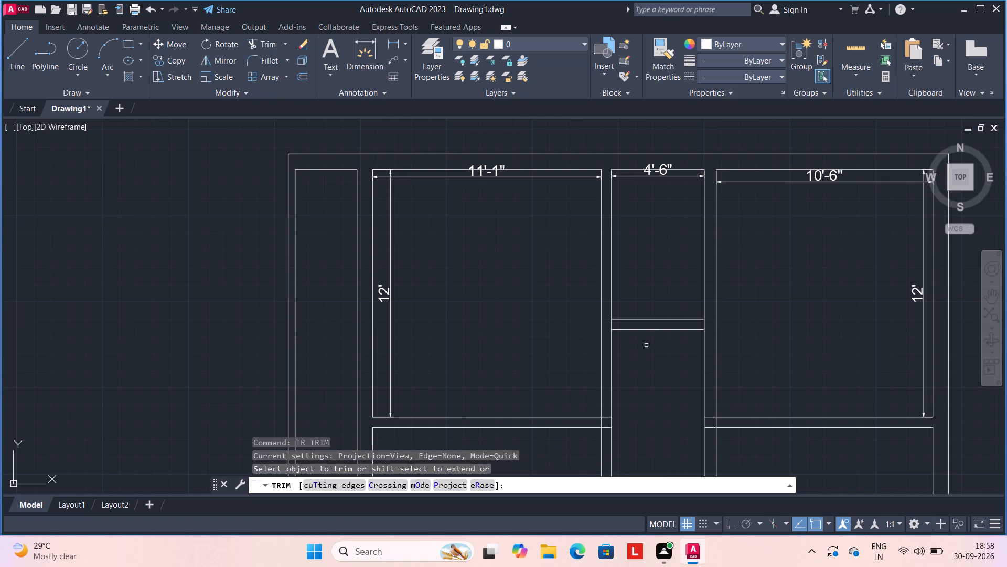
scroll(606, 355, up, 3)
click(605, 227)
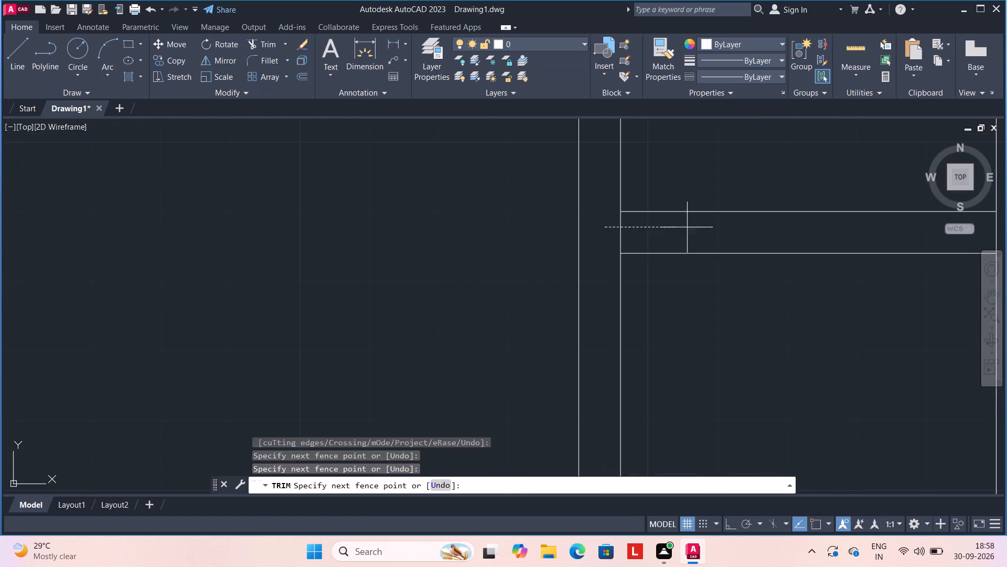
click(697, 226)
Trim away all the vertical partition lines below the horizontal partition, down to the lower wall.
scroll(697, 226, down, 3)
scroll(667, 361, up, 1)
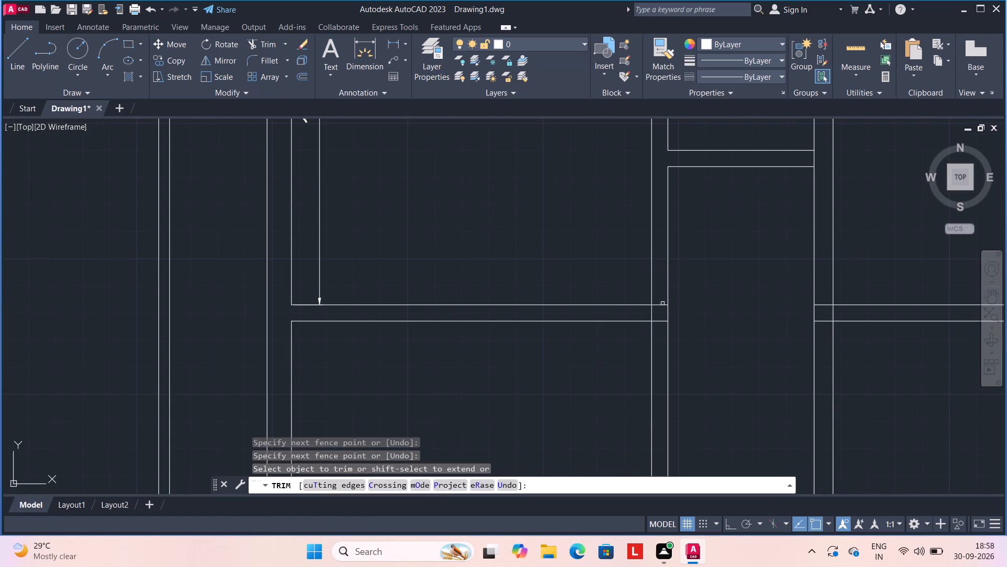
click(612, 385)
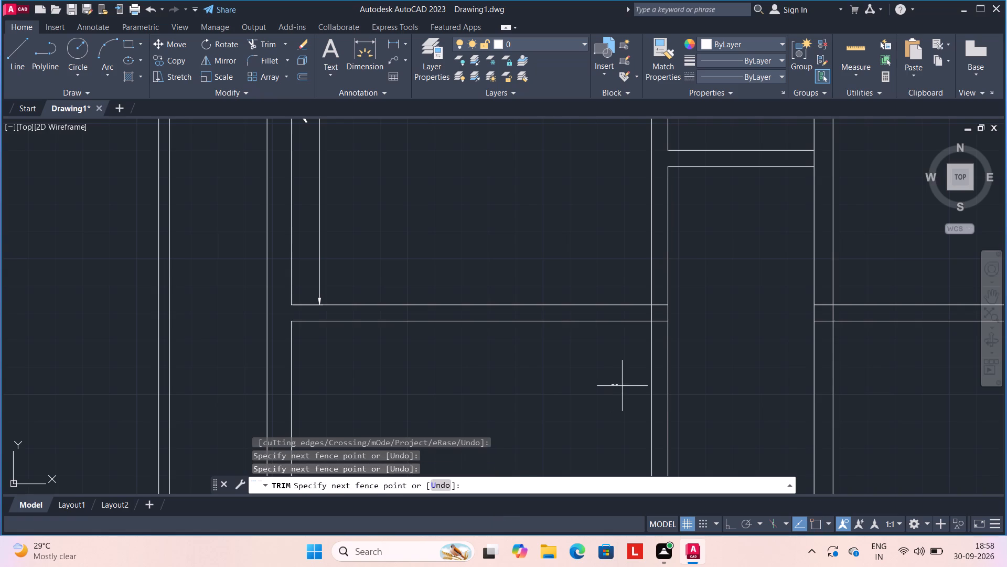
click(1006, 387)
scroll(919, 383, down, 1)
click(918, 388)
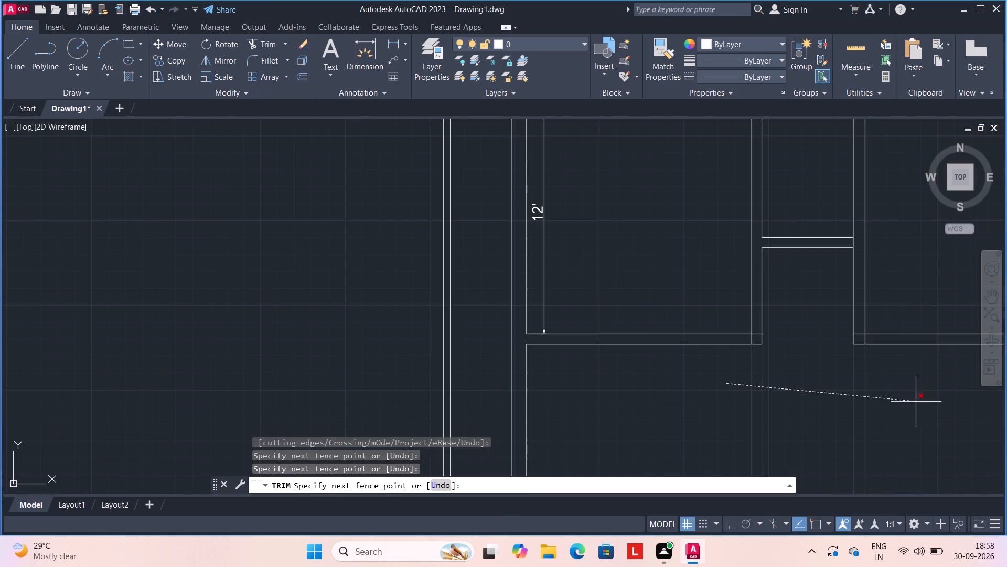
click(912, 379)
scroll(912, 379, down, 2)
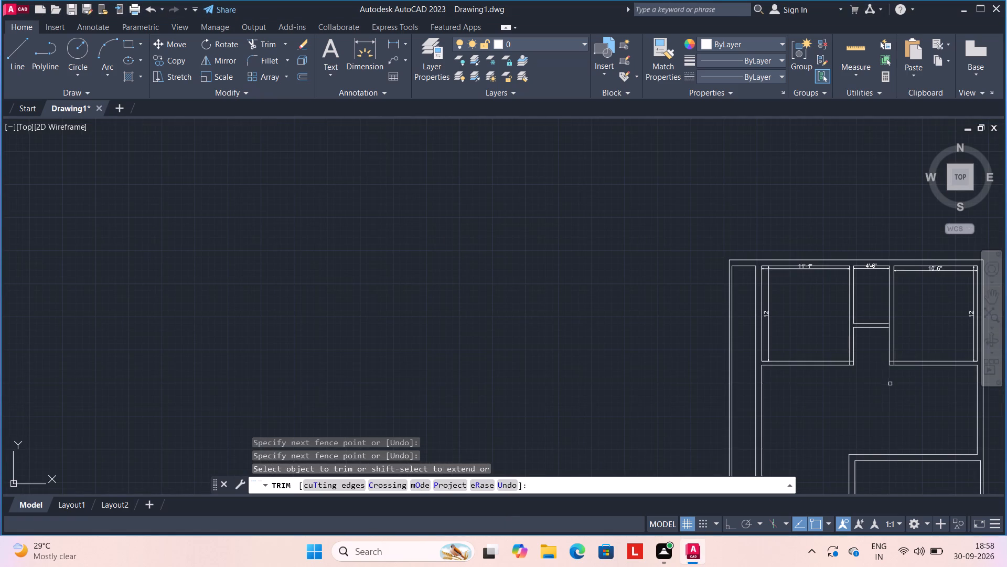
Trim the right vertical partition's inner line between the two lines of the middle space's cross wall.
scroll(891, 382, up, 2)
middle_drag(891, 381, 788, 411)
scroll(784, 289, up, 2)
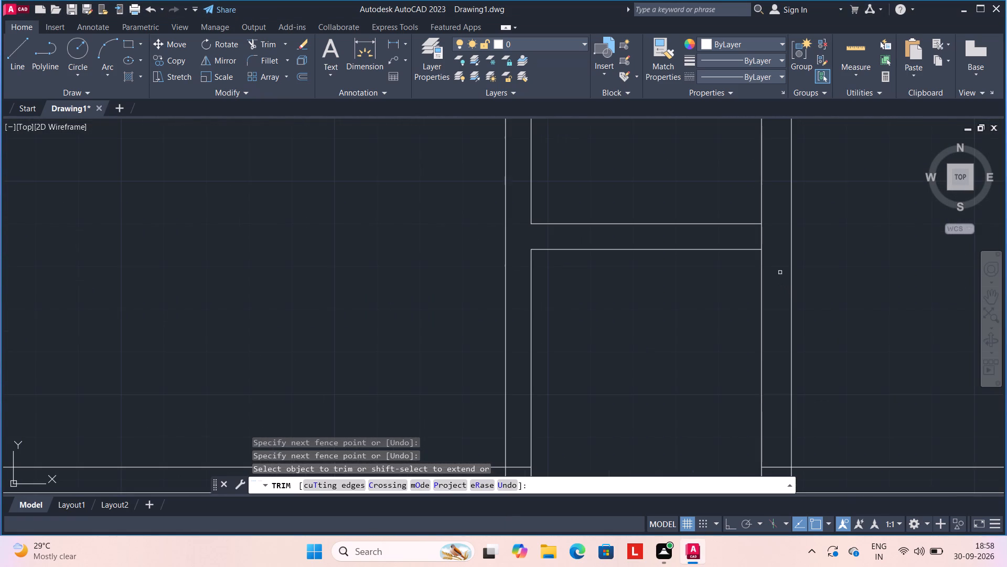
click(741, 232)
click(769, 232)
scroll(779, 442, down, 1)
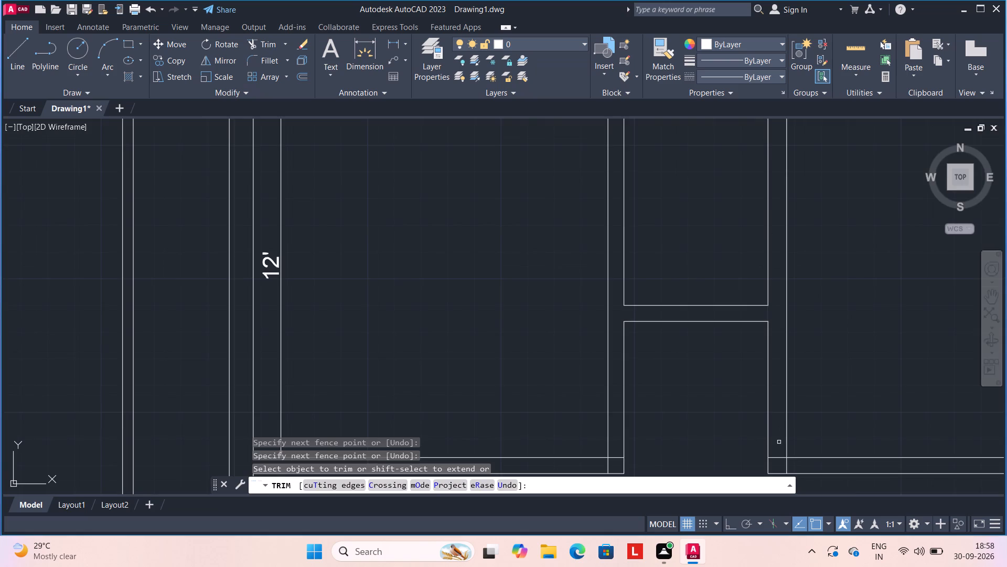
Trim the overlapping inner line ends where the right vertical partition meets the right room's bottom wall.
middle_drag(779, 442, 774, 331)
scroll(779, 442, down, 1)
scroll(778, 337, up, 3)
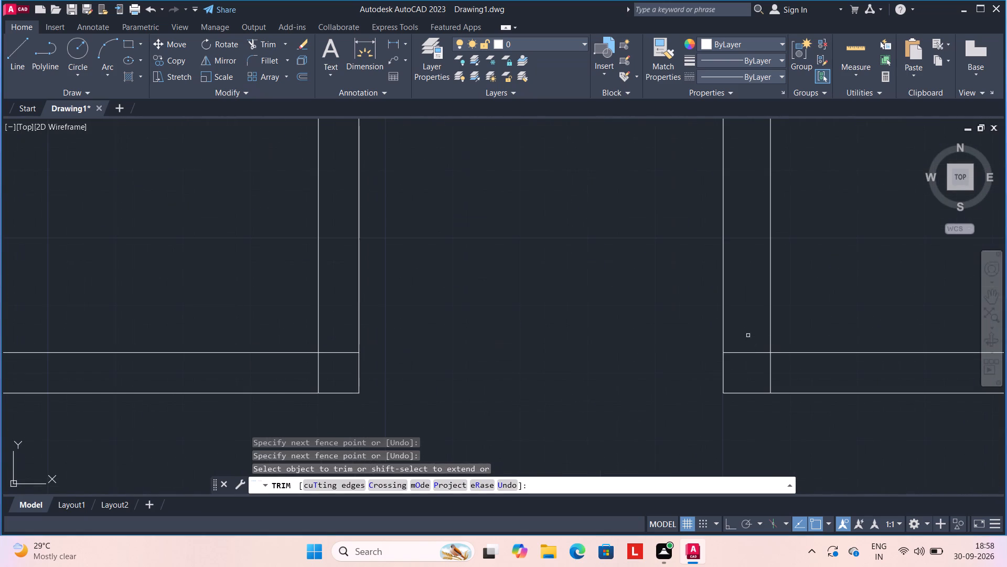
click(747, 331)
click(749, 369)
click(751, 370)
click(789, 374)
Trim the overlapping inner line ends where the left vertical partition meets the left room's bottom wall.
scroll(789, 374, down, 2)
scroll(599, 356, up, 2)
click(589, 399)
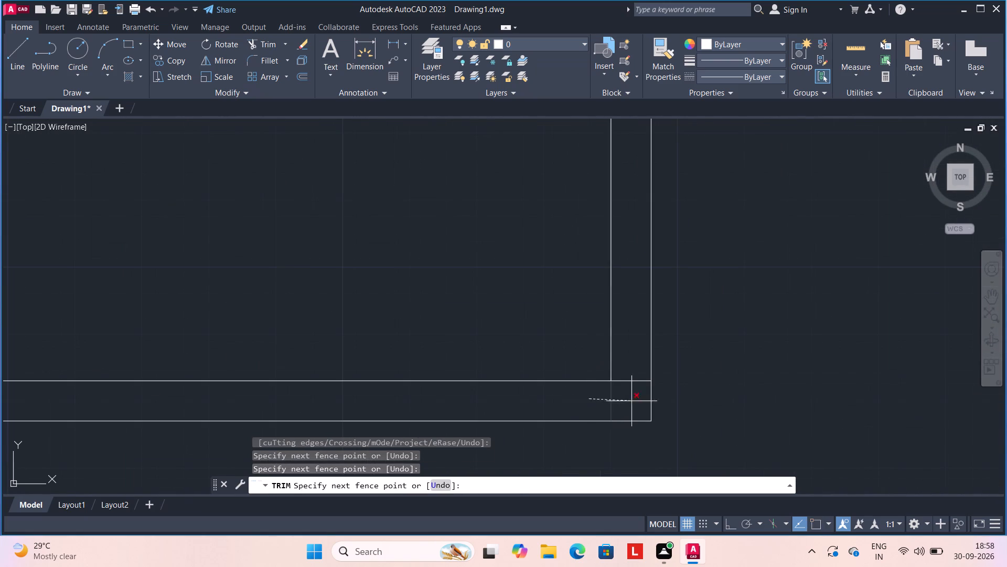
click(631, 401)
click(631, 349)
click(633, 393)
scroll(633, 393, down, 4)
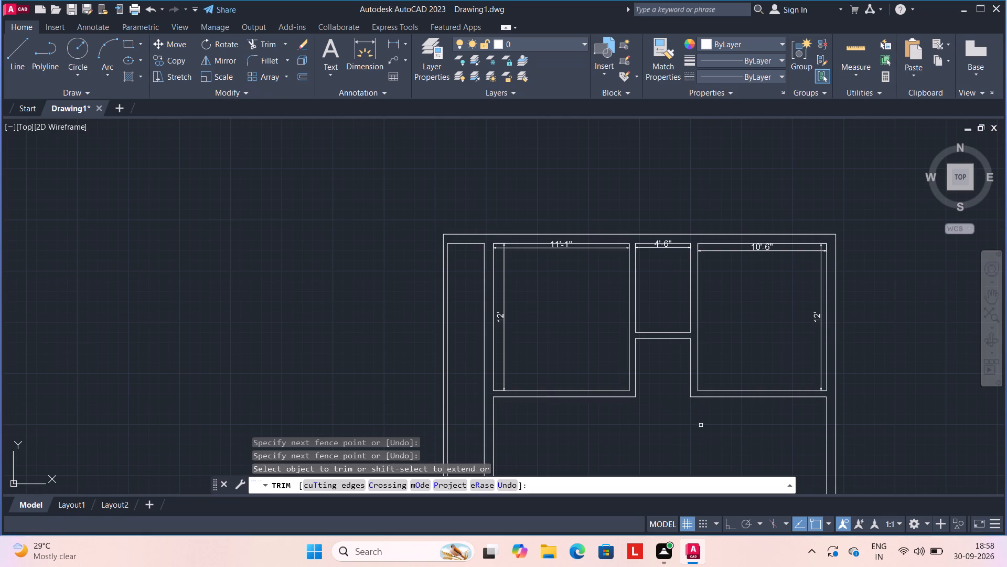
key(Escape)
Offset the lower line of the left room's bottom wall 4'6" downward.
key(o)
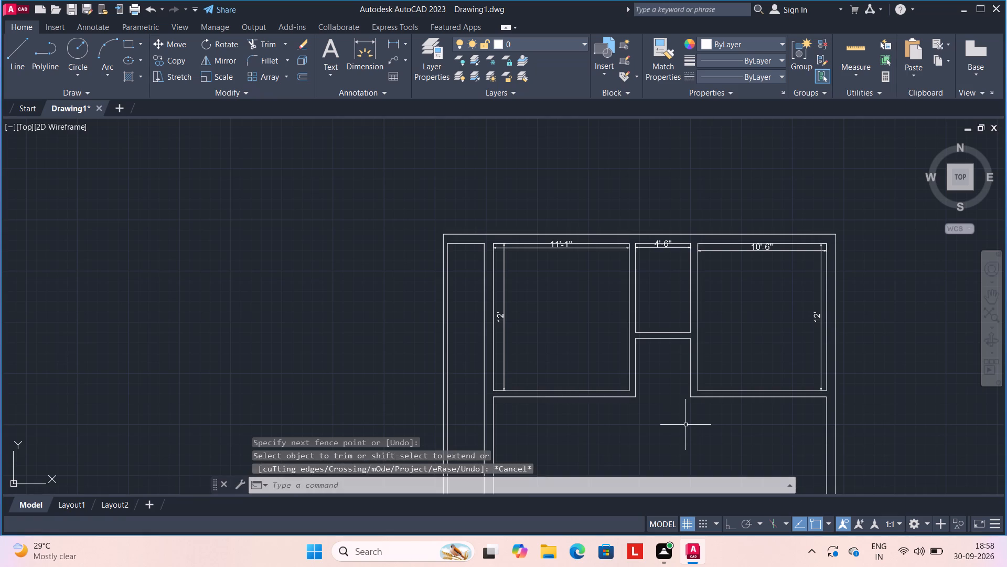
key(Return)
middle_drag(549, 415, 547, 411)
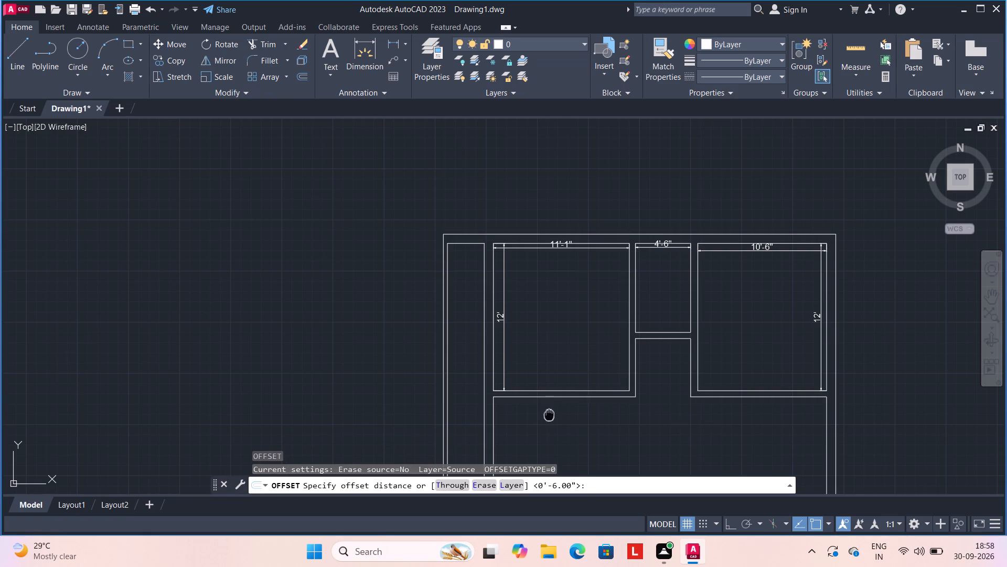
middle_drag(547, 411, 537, 289)
scroll(508, 282, up, 1)
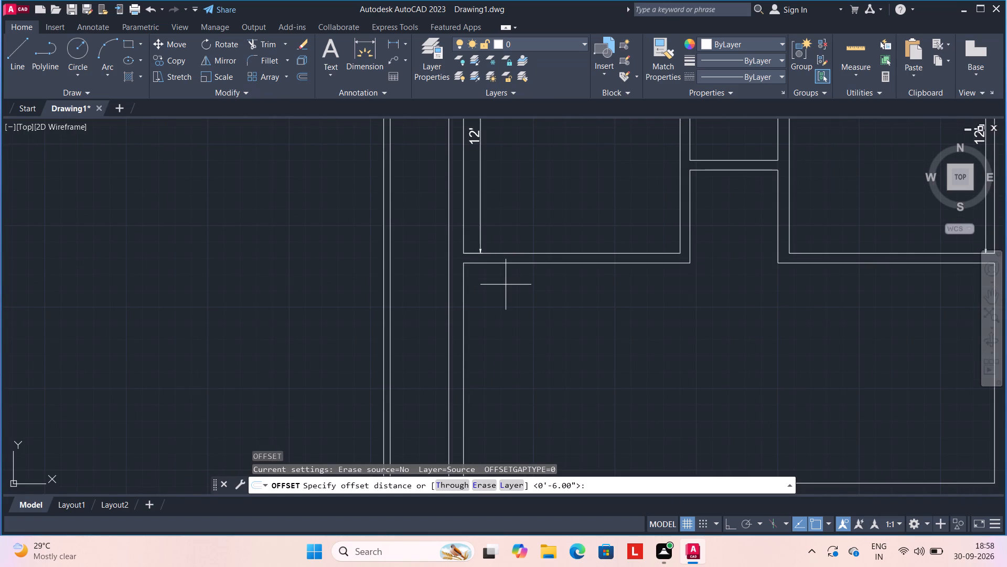
text(4'6")
key(Return)
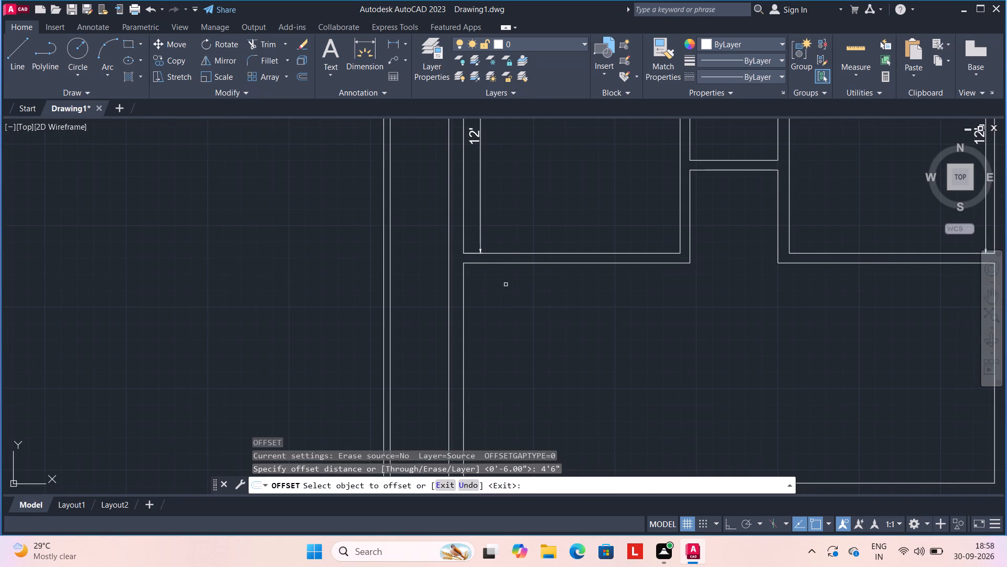
click(500, 265)
click(504, 314)
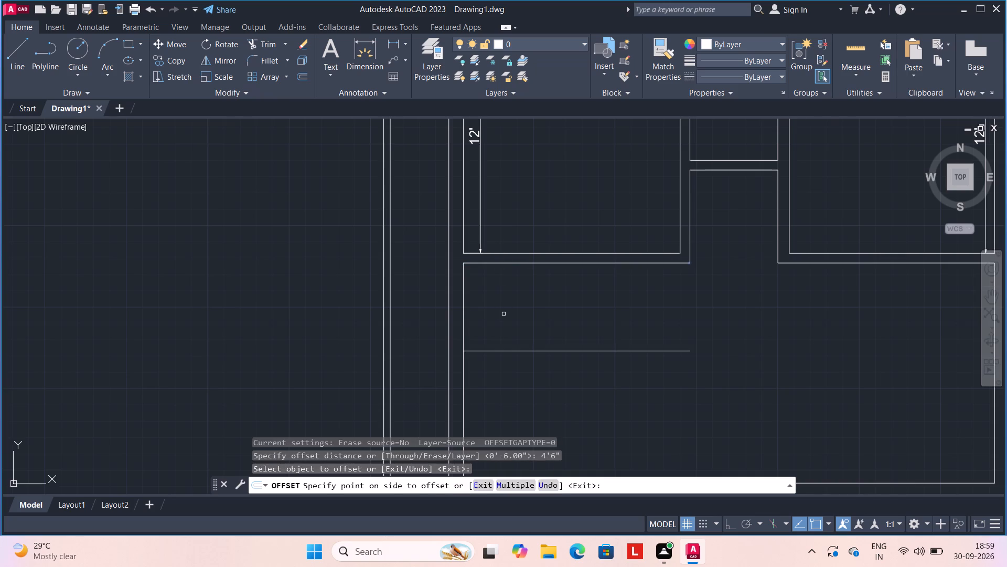
key(Escape)
Offset the new horizontal line below the left room 6" downward to form a wall.
key(o)
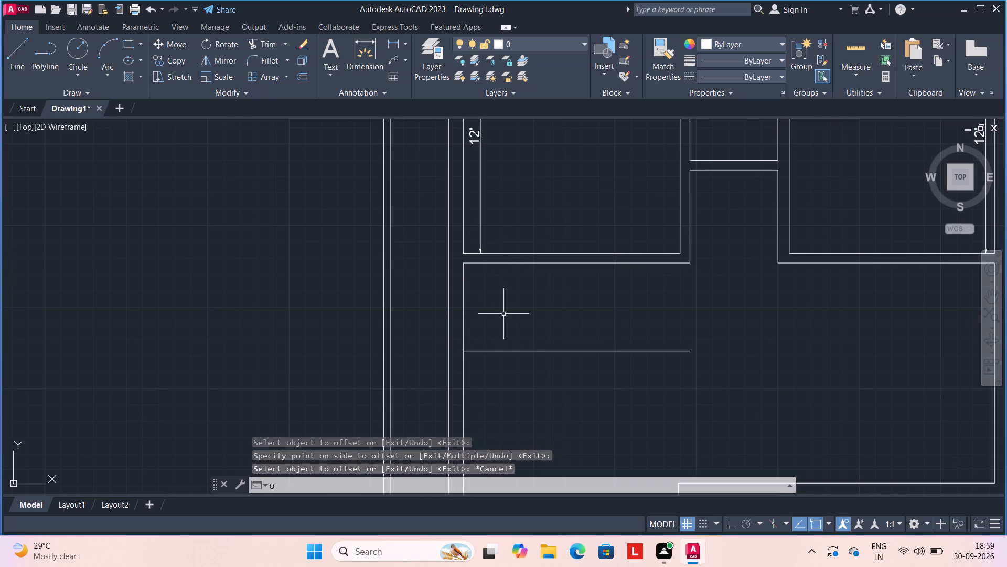
key(Return)
text(6")
key(Return)
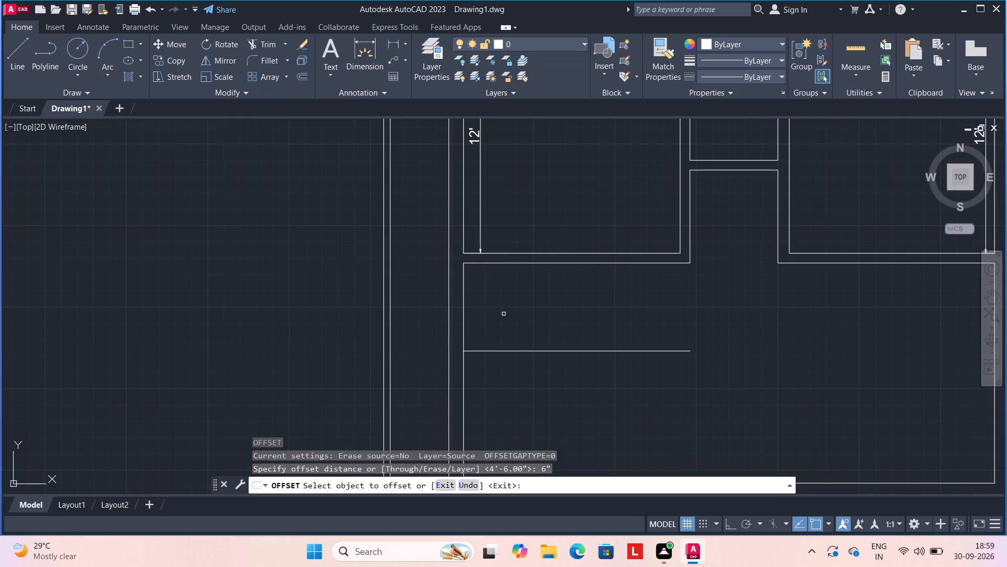
click(501, 352)
click(507, 376)
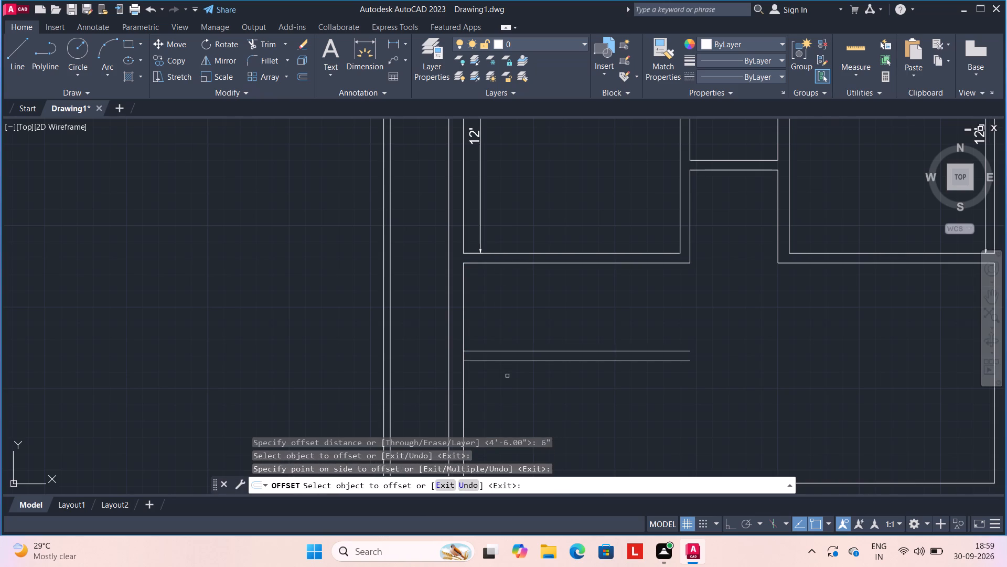
key(Escape)
Offset the inner line of the left wall below the left room 7'7" to the right.
key(o)
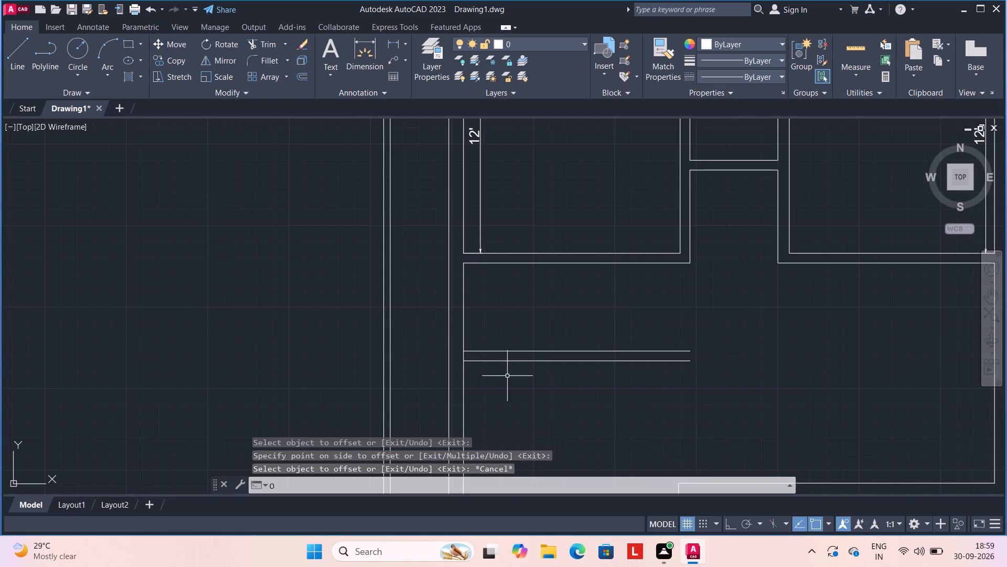
key(Return)
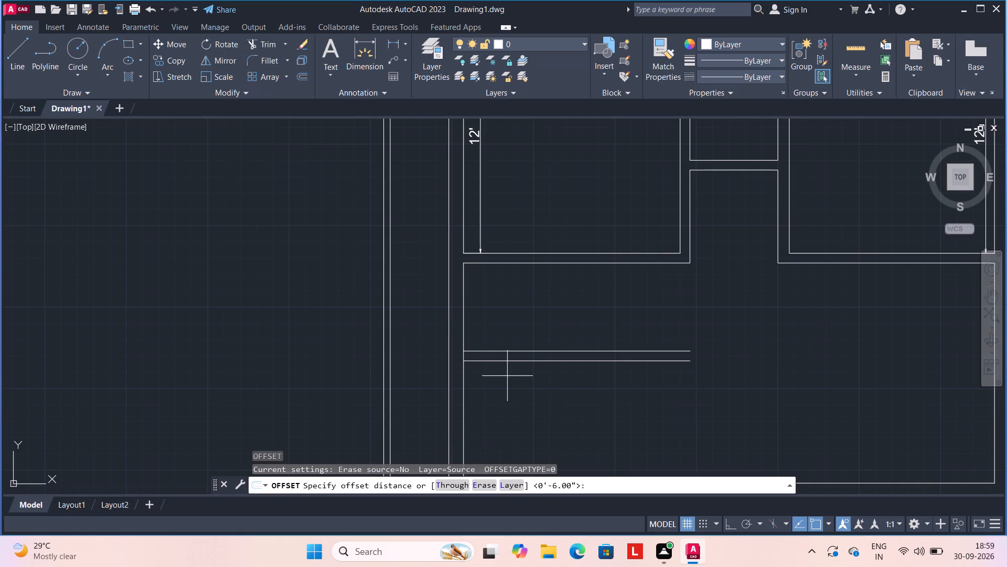
text(7'7")
key(Return)
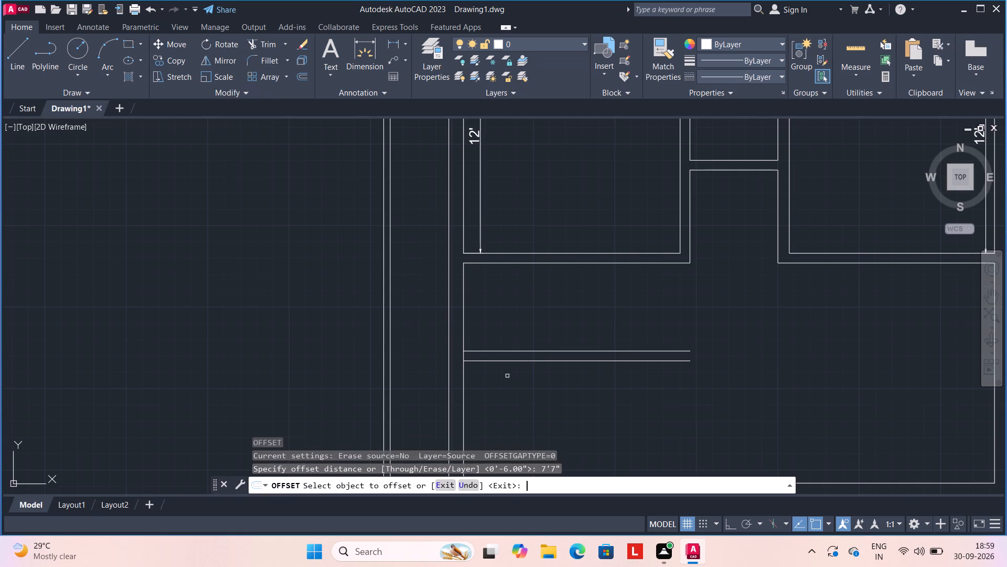
click(464, 307)
click(696, 311)
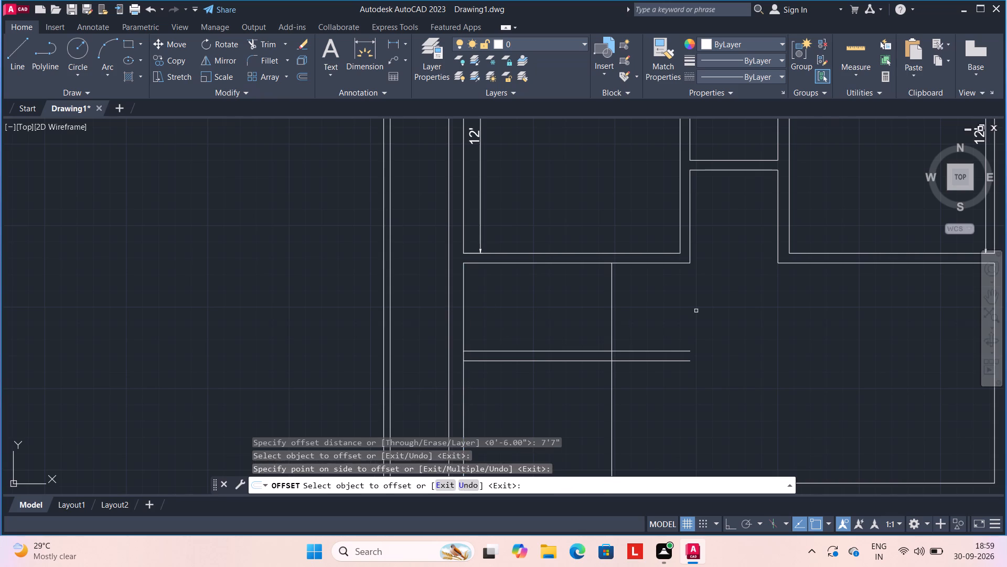
key(Escape)
Offset the new vertical line below the left room 6" to the right to form a wall.
key(o)
key(Return)
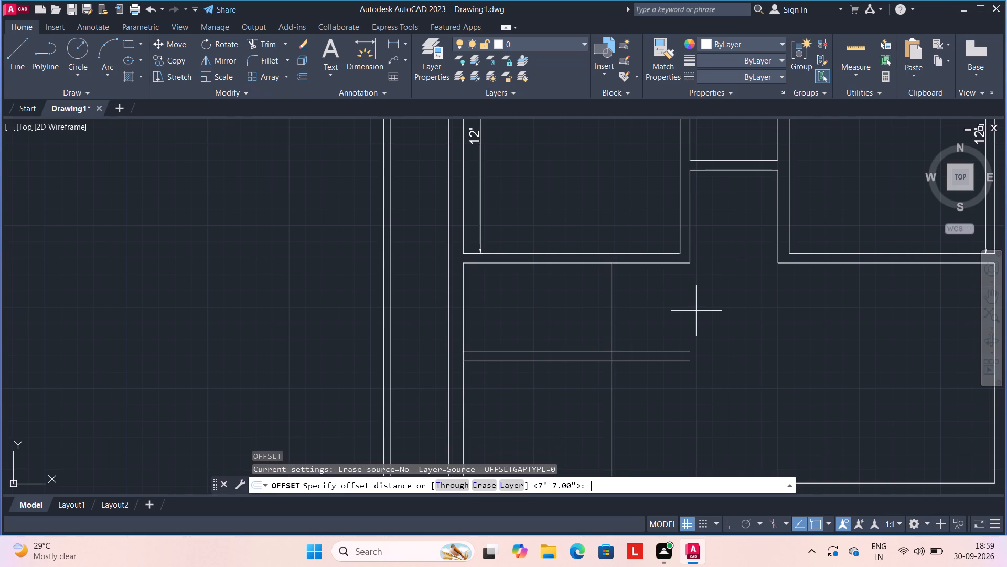
text(6")
key(Return)
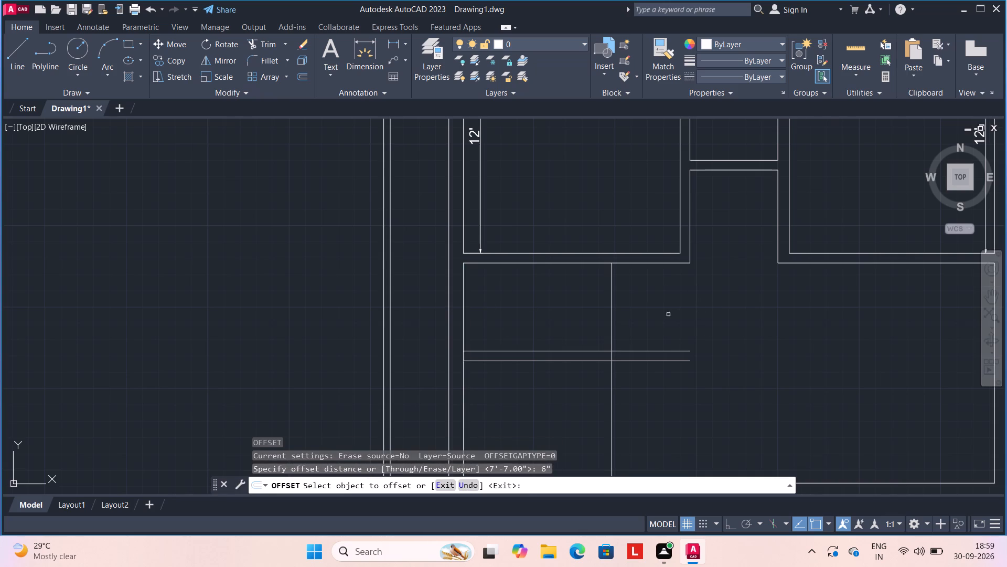
click(610, 319)
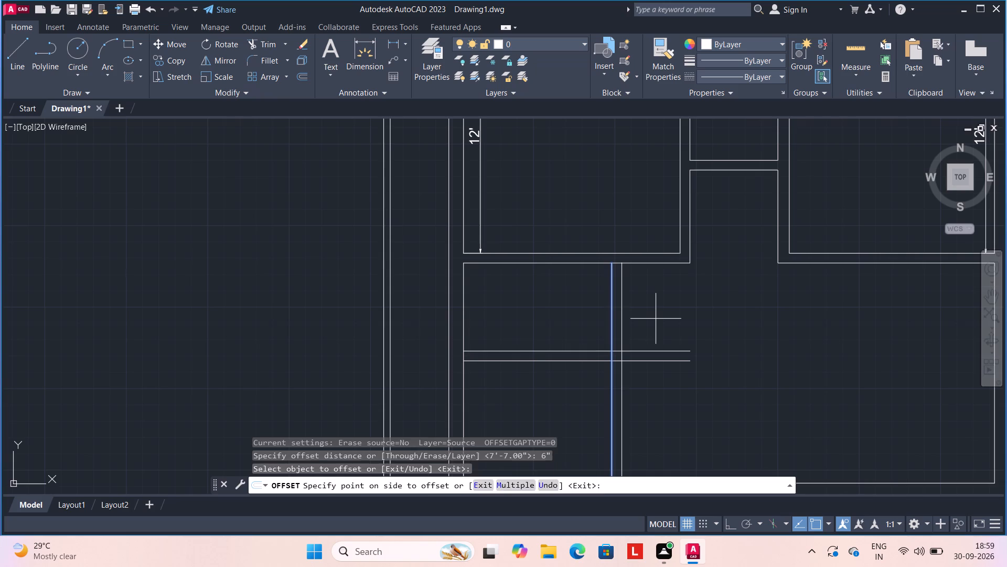
click(657, 319)
key(Escape)
Trim the new horizontal wall lines beyond the new vertical wall, and the vertical wall lines below the horizontal wall.
text(TR)
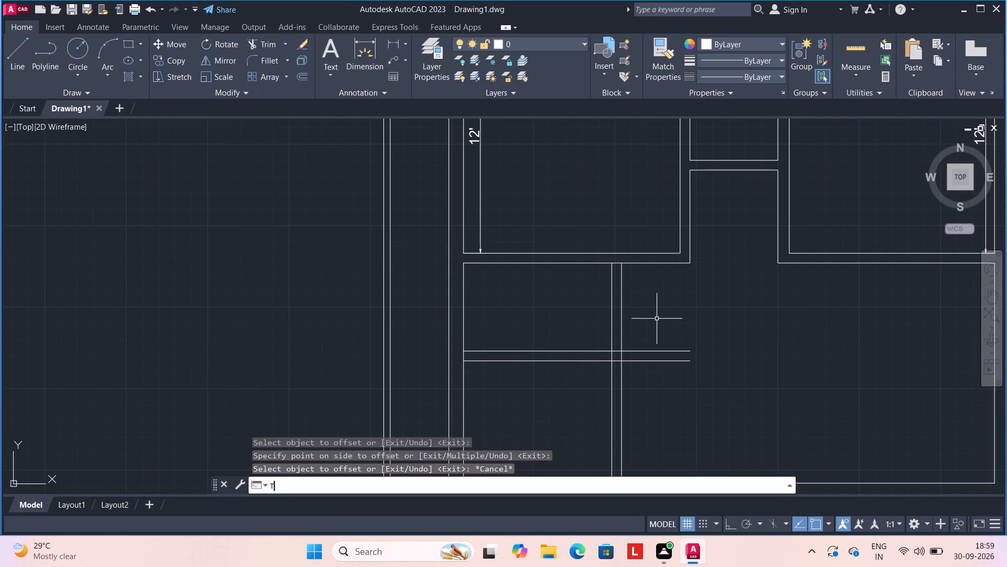
key(space)
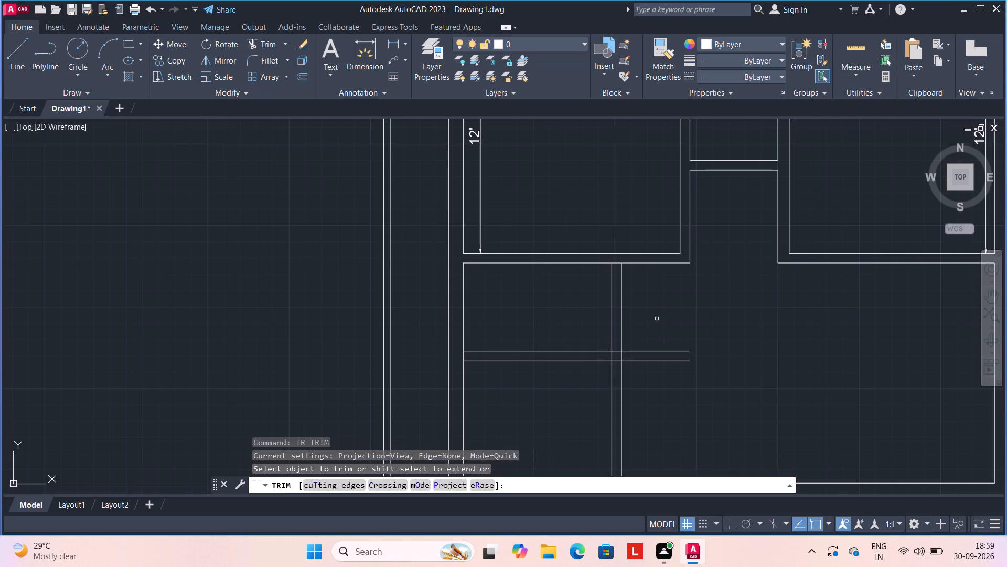
click(648, 332)
click(652, 417)
click(567, 401)
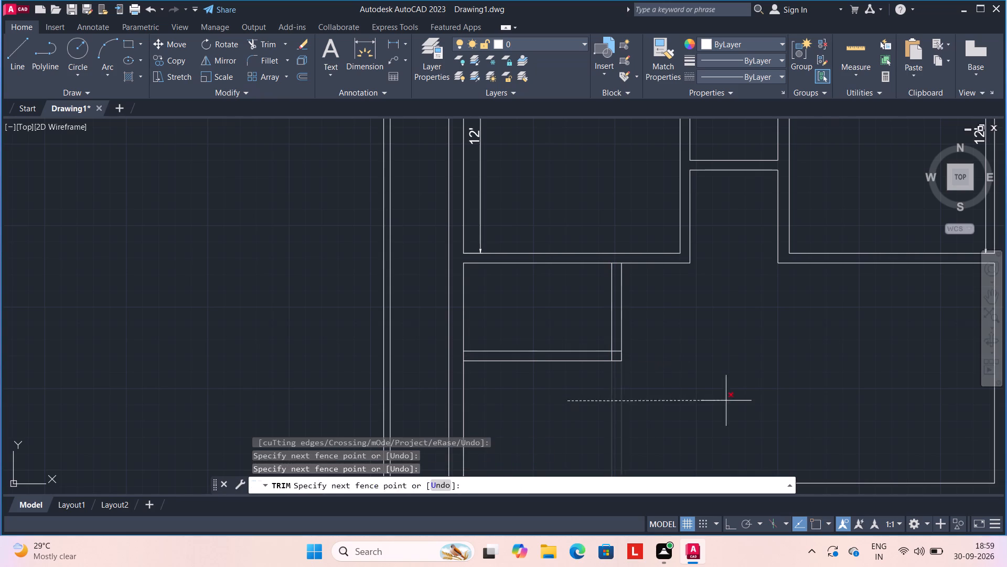
click(726, 401)
Trim the overlapping inner line ends at the small room's lower-right wall corner.
scroll(626, 351, up, 4)
click(487, 382)
click(541, 387)
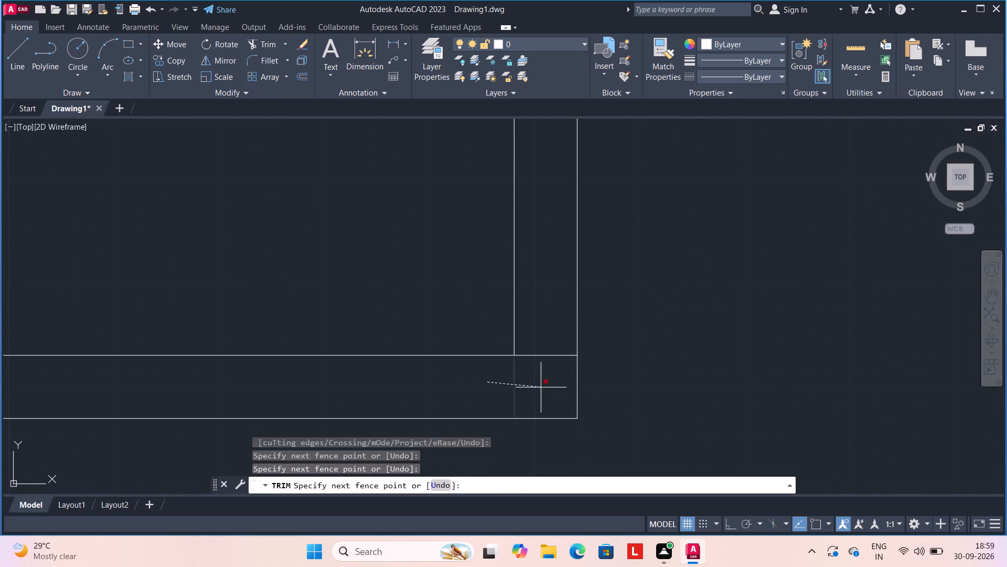
click(550, 315)
click(552, 377)
Trim the lines crossing the small room's wall ends at its junctions with the left wall and the upper wall.
scroll(552, 377, down, 4)
scroll(388, 379, up, 2)
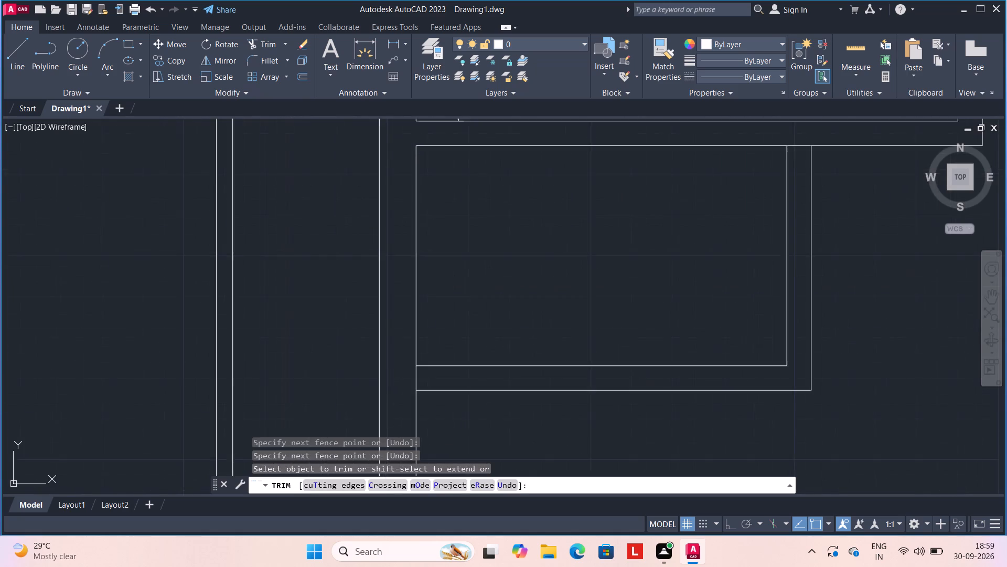
scroll(388, 379, up, 1)
click(410, 373)
click(459, 382)
scroll(460, 382, down, 3)
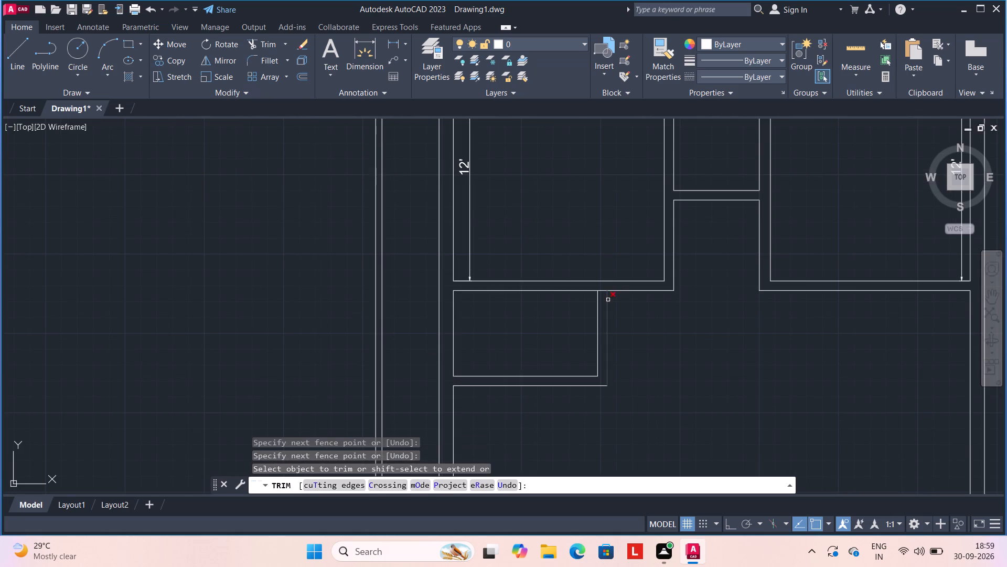
scroll(605, 293, up, 3)
click(583, 258)
click(583, 309)
scroll(583, 309, down, 3)
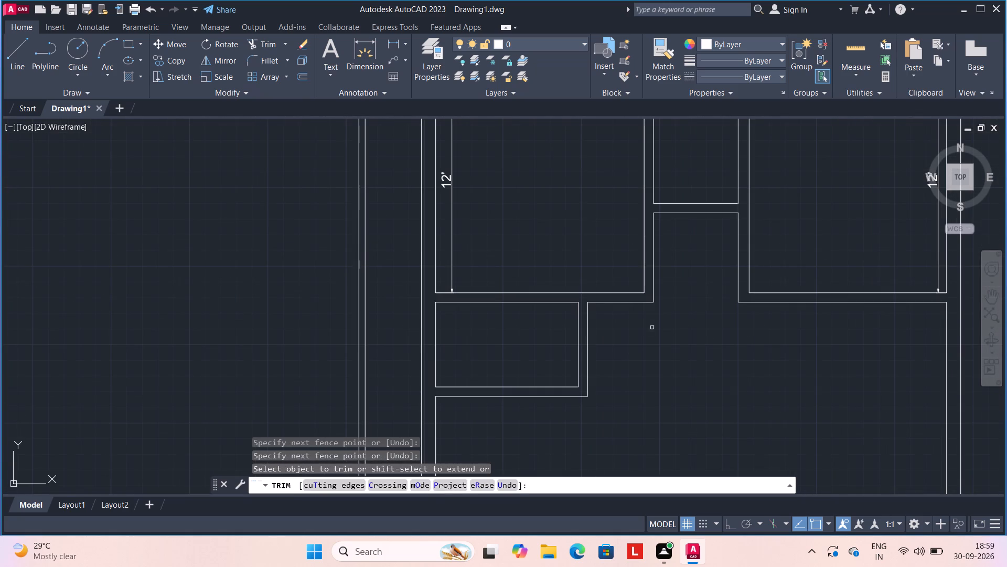
scroll(818, 361, down, 2)
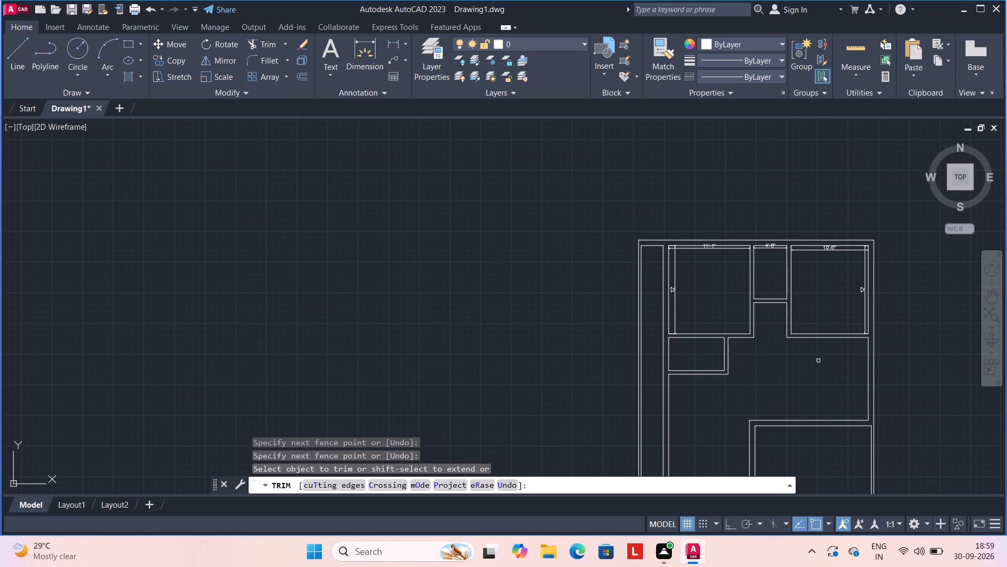
key(Escape)
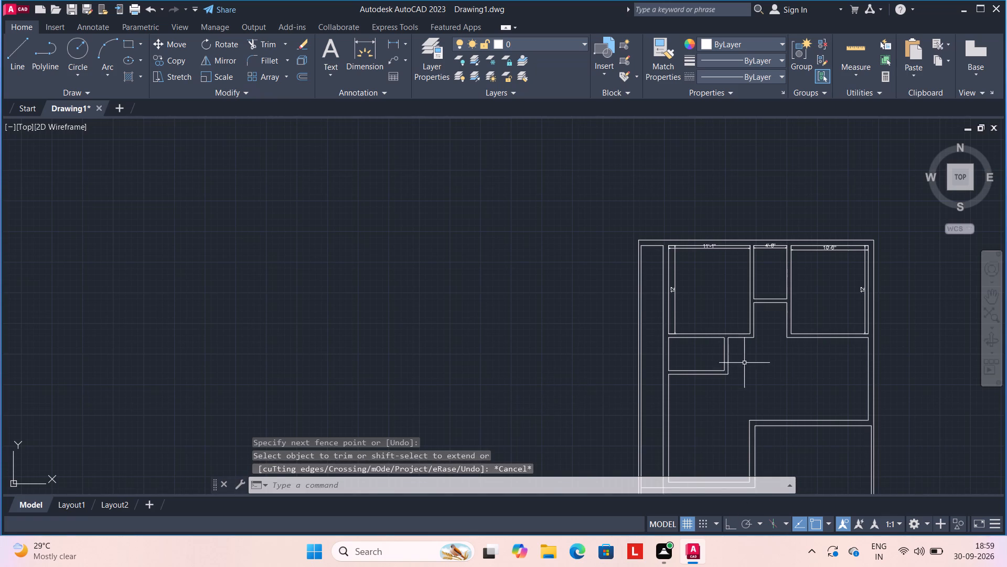
Offset the lower line of the small room's bottom wall 6'7" downward.
middle_drag(734, 408, 640, 329)
key(o)
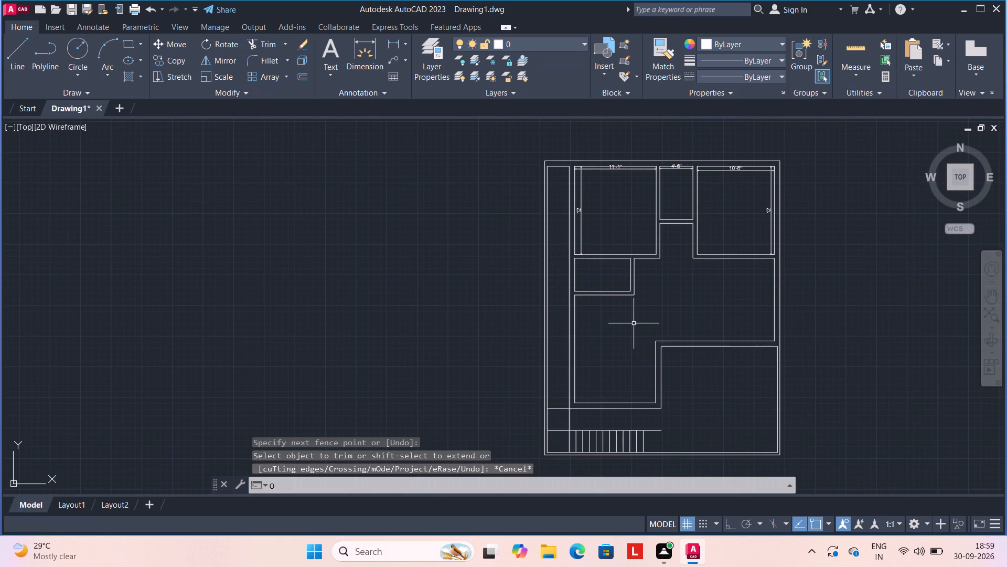
key(Return)
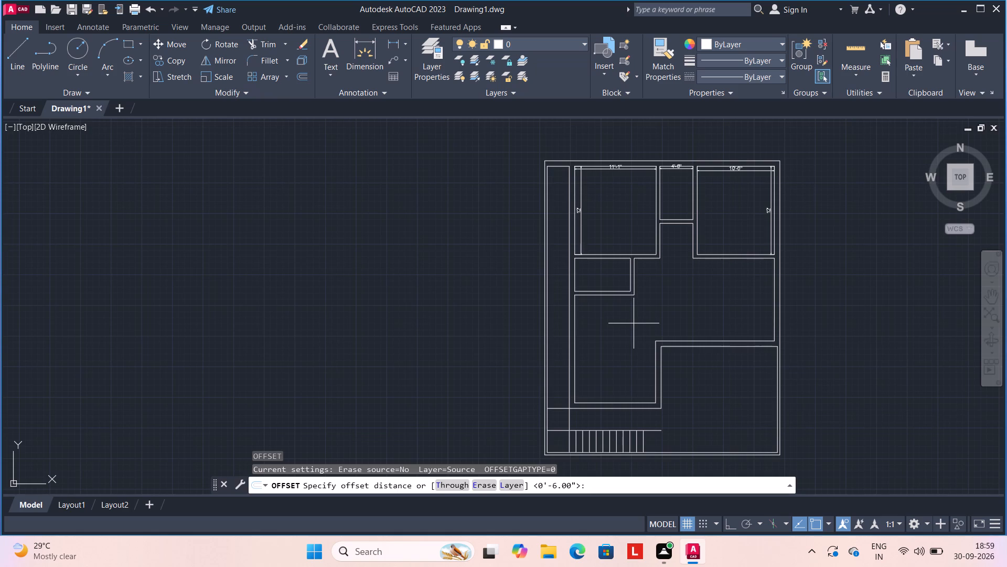
text(6'7")
key(Return)
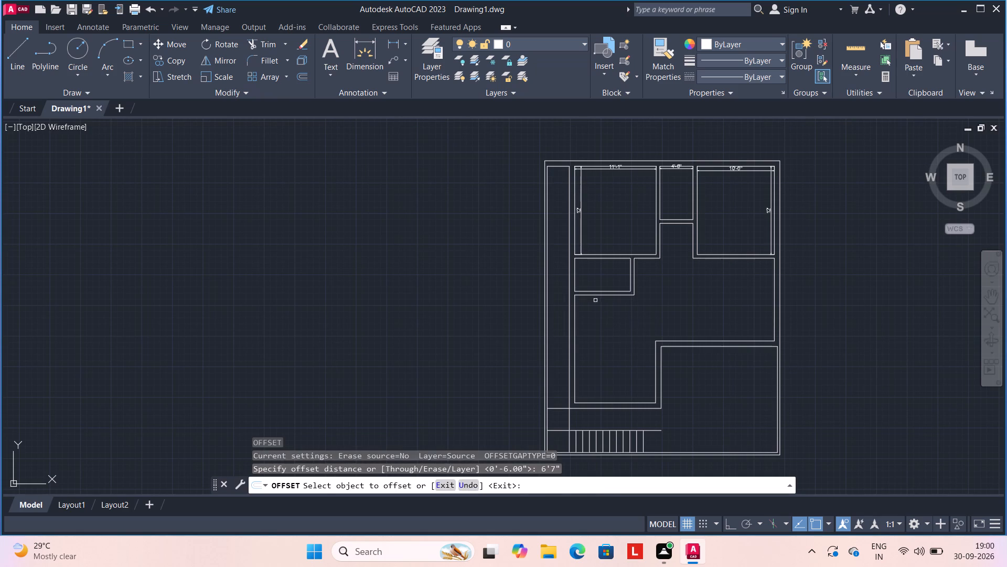
click(594, 296)
click(600, 340)
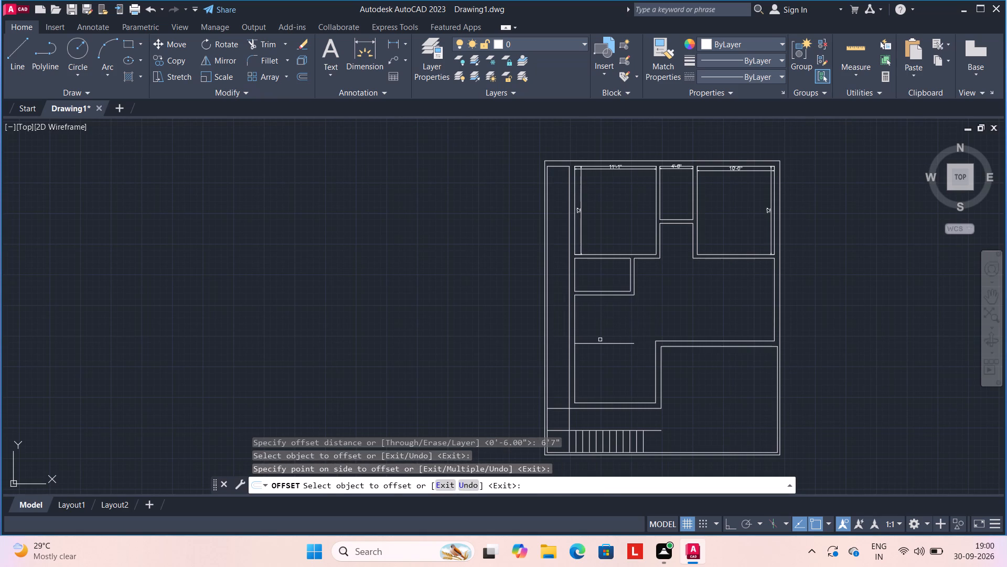
key(Escape)
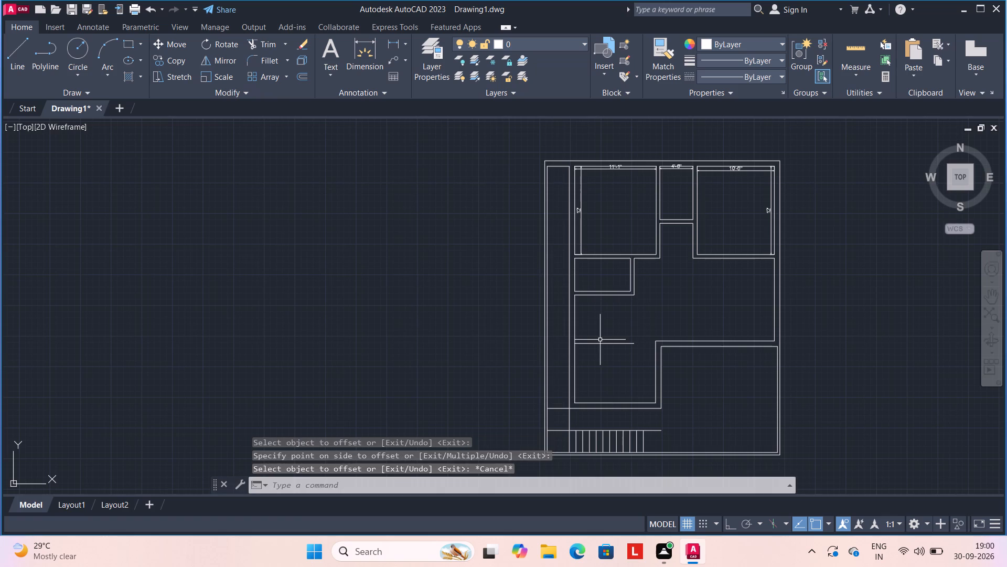
Offset the new horizontal partition line below the small room 6" downward to give the partition its thickness.
key(o)
key(Return)
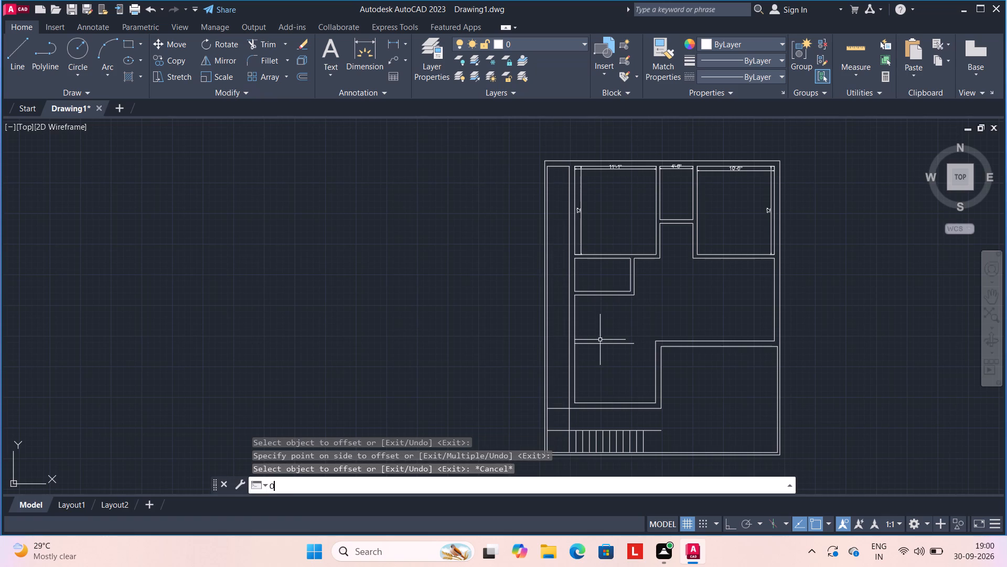
text(6")
key(Return)
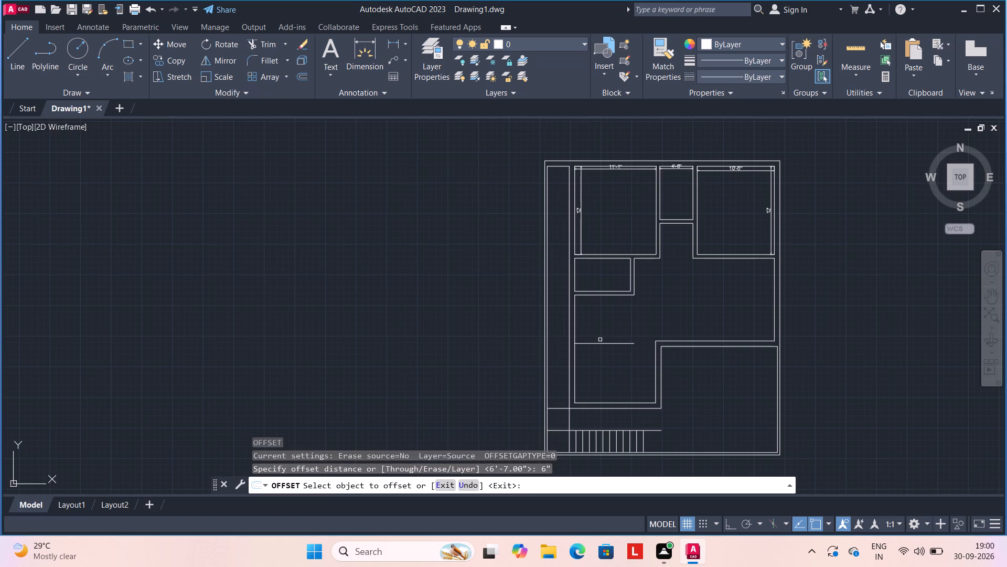
scroll(600, 340, up, 1)
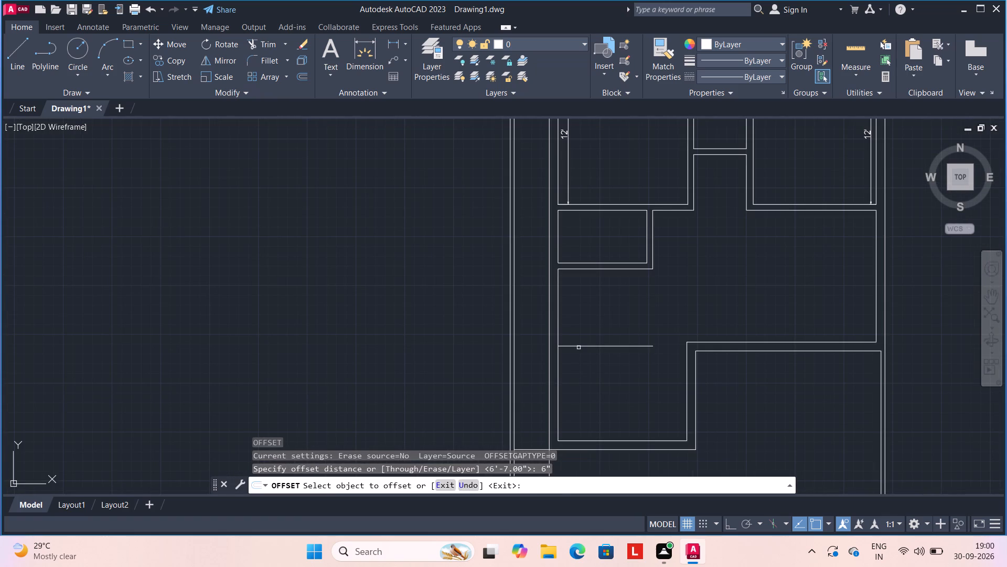
click(580, 346)
click(588, 369)
key(Escape)
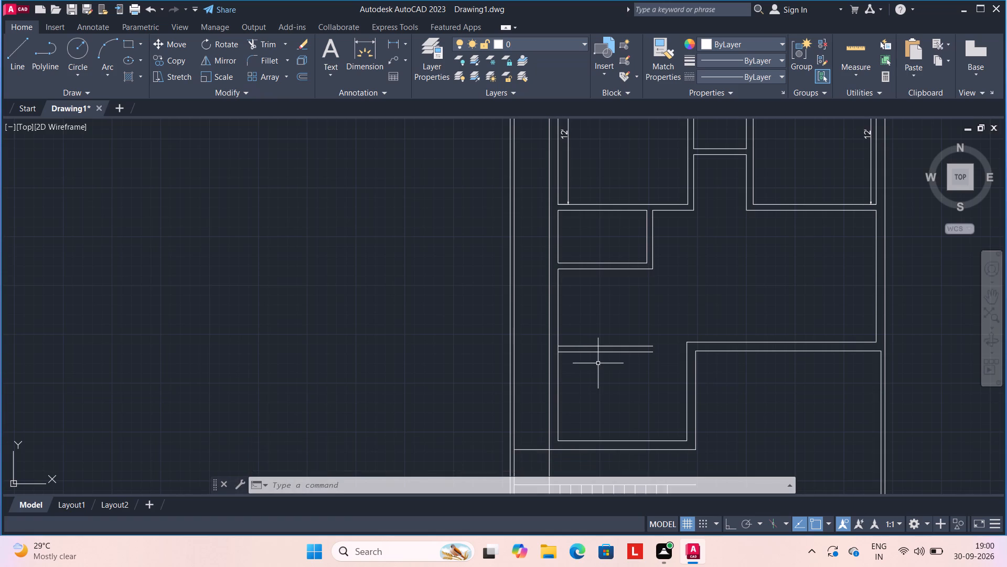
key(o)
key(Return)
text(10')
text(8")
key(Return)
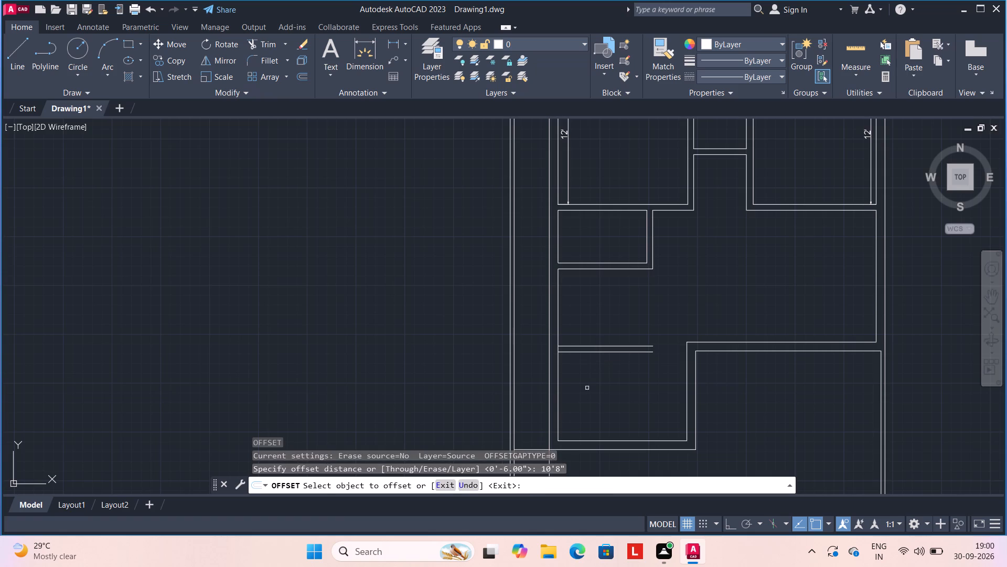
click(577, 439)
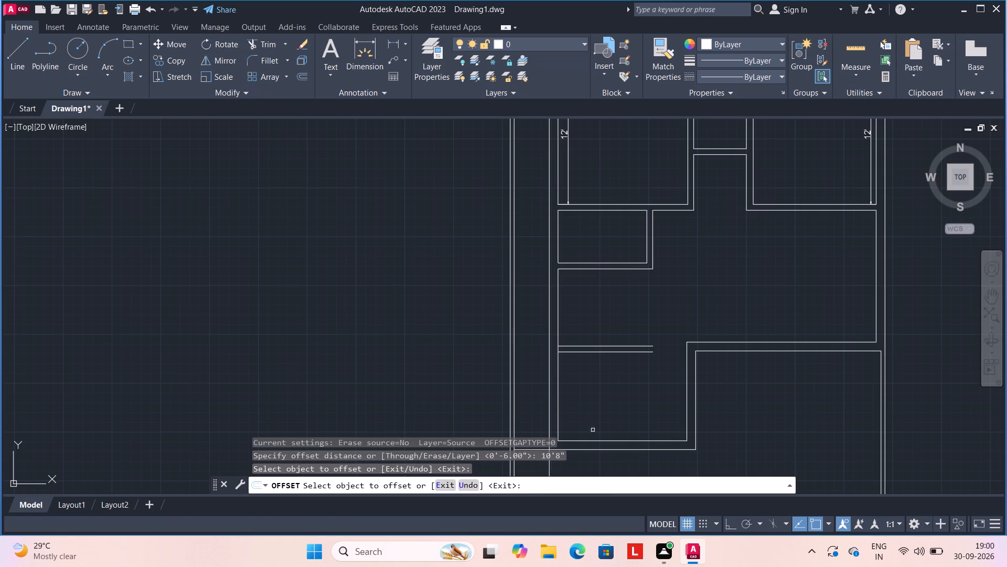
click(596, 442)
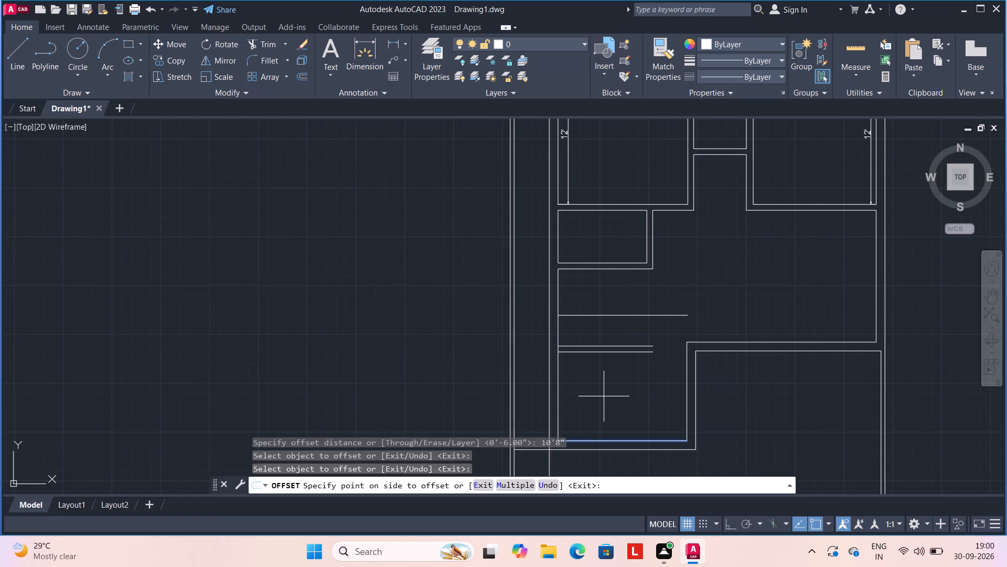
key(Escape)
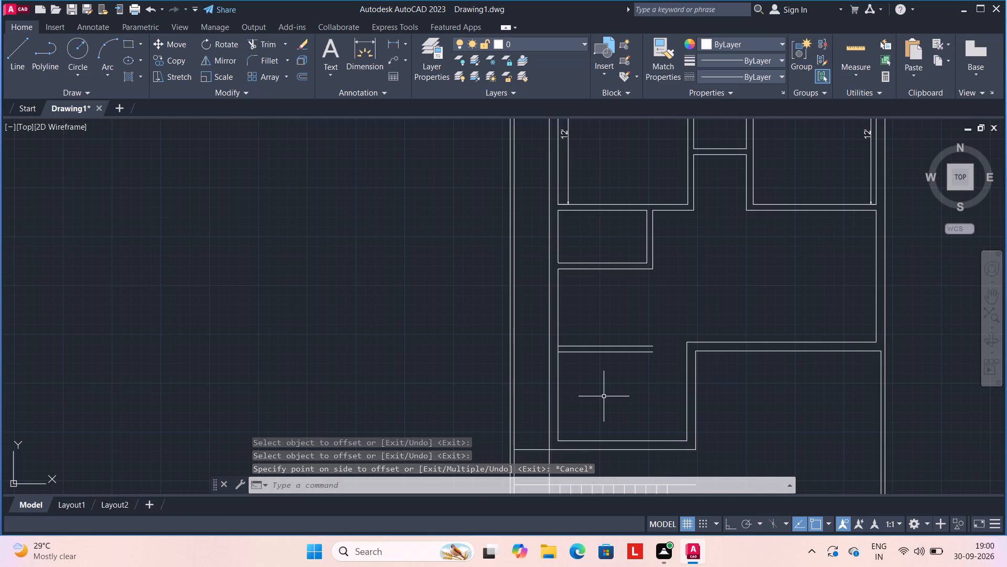
Add a vertical dimension along the left wall between the small room's bottom wall and the new partition.
click(369, 50)
click(559, 269)
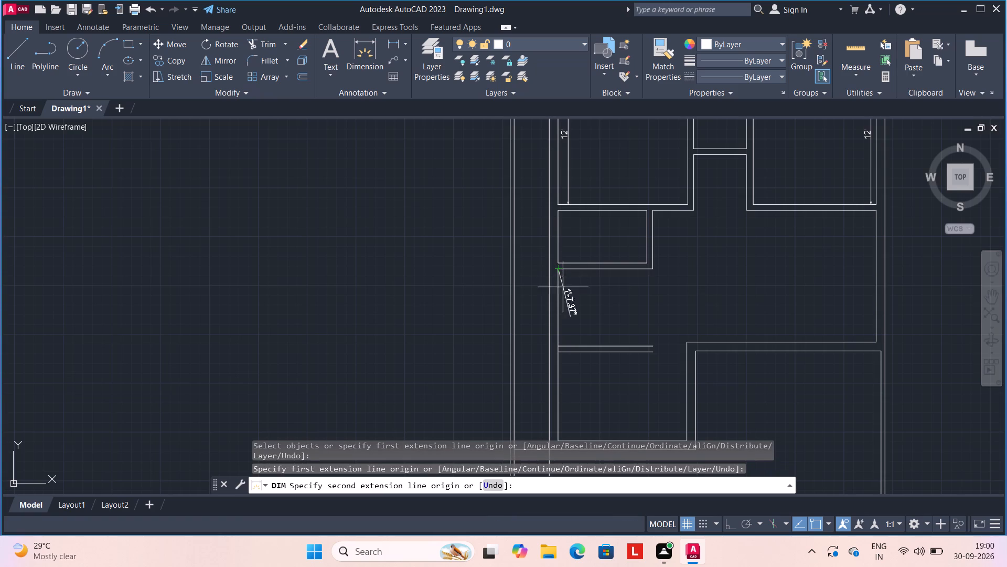
scroll(557, 342, up, 2)
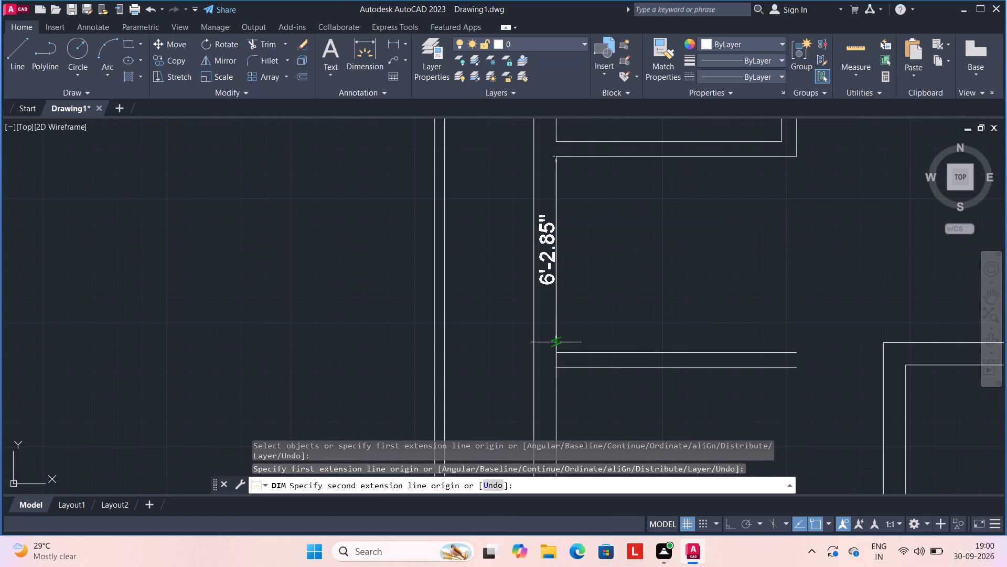
click(556, 356)
scroll(567, 357, down, 2)
click(577, 354)
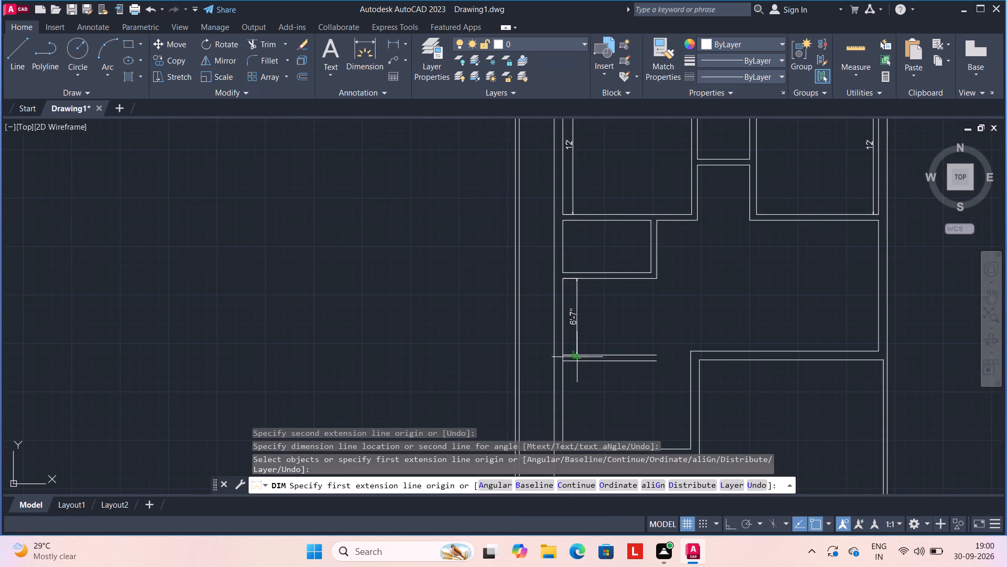
Add a vertical dimension along the left wall from the new partition's lower line to the lower room's bottom wall.
middle_drag(575, 371, 565, 313)
scroll(560, 307, up, 1)
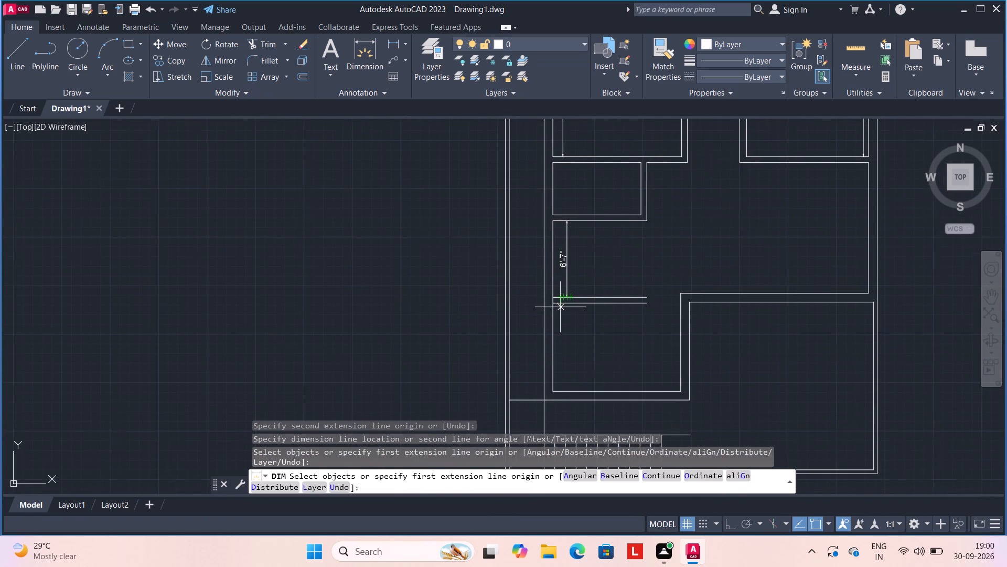
scroll(560, 307, up, 2)
click(525, 291)
scroll(551, 333, down, 3)
middle_drag(550, 338, 550, 231)
click(547, 303)
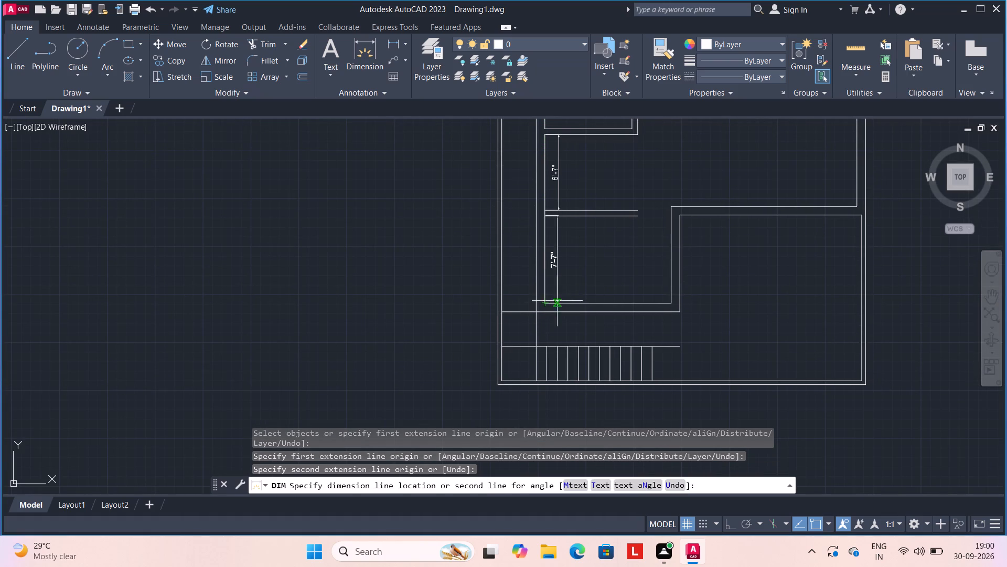
click(560, 297)
Add a vertical dimension for the small room's inner height beside its left wall.
scroll(567, 287, down, 1)
middle_drag(572, 211, 575, 266)
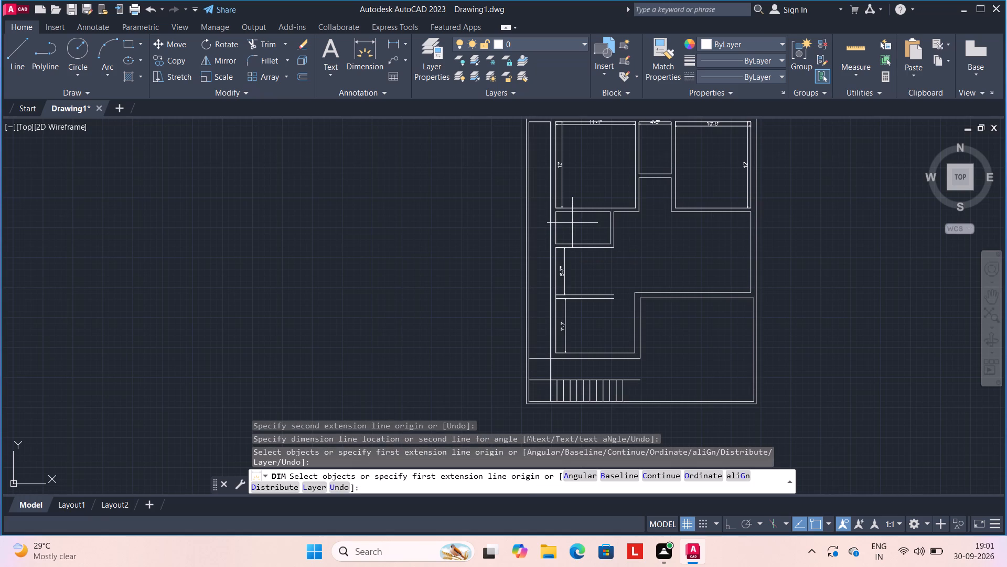
scroll(562, 238, up, 1)
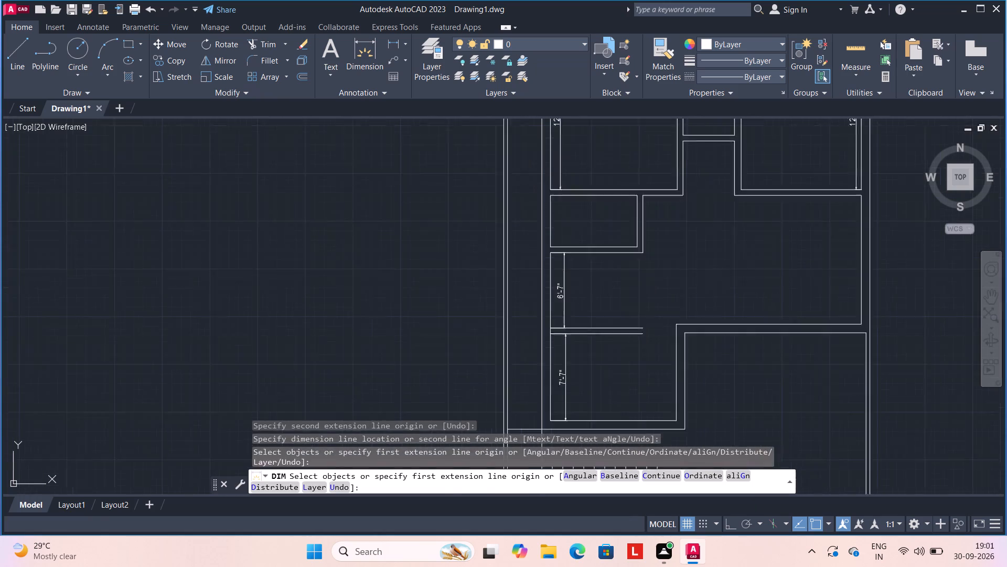
scroll(562, 238, up, 1)
click(545, 253)
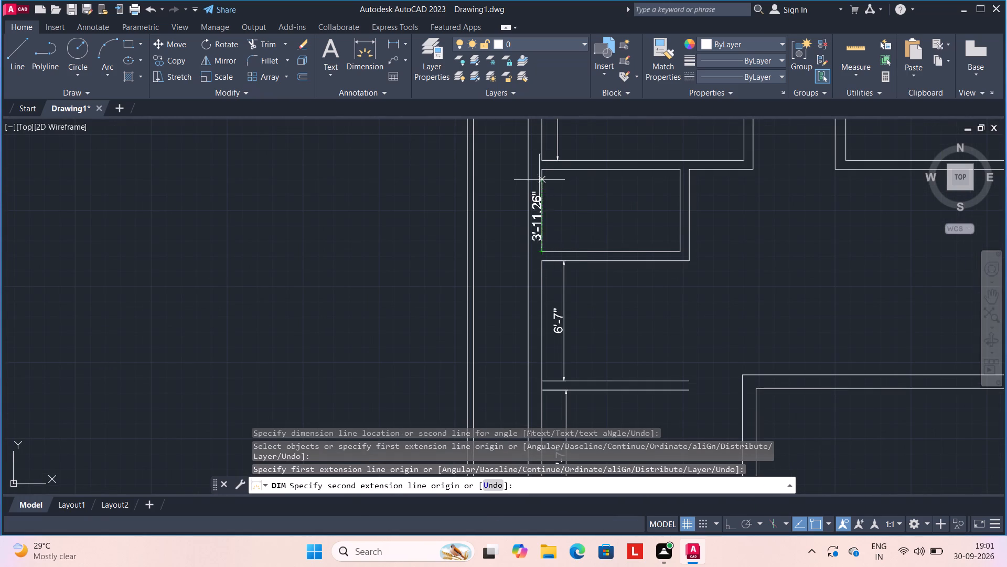
click(541, 170)
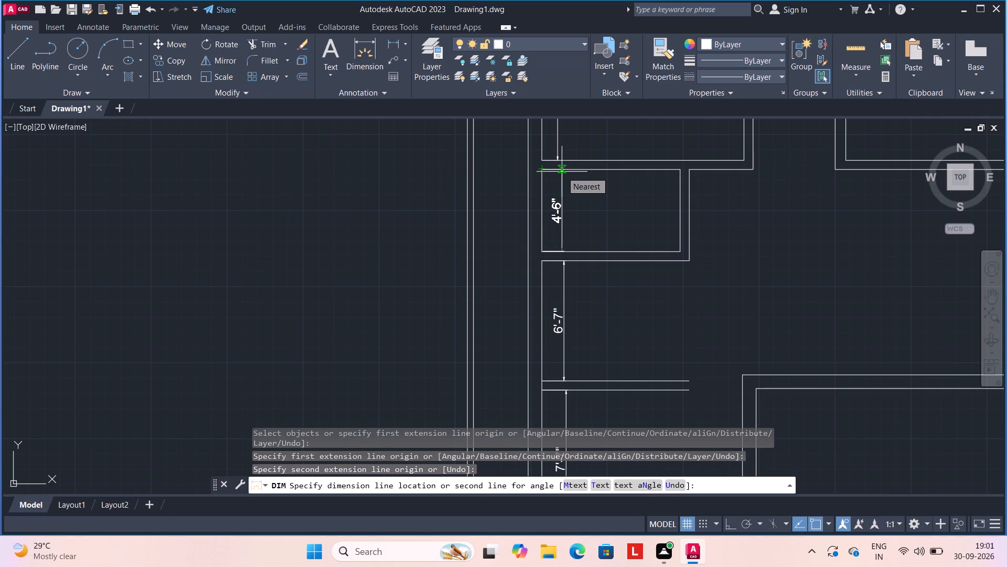
click(562, 172)
scroll(605, 186, down, 3)
scroll(606, 252, up, 2)
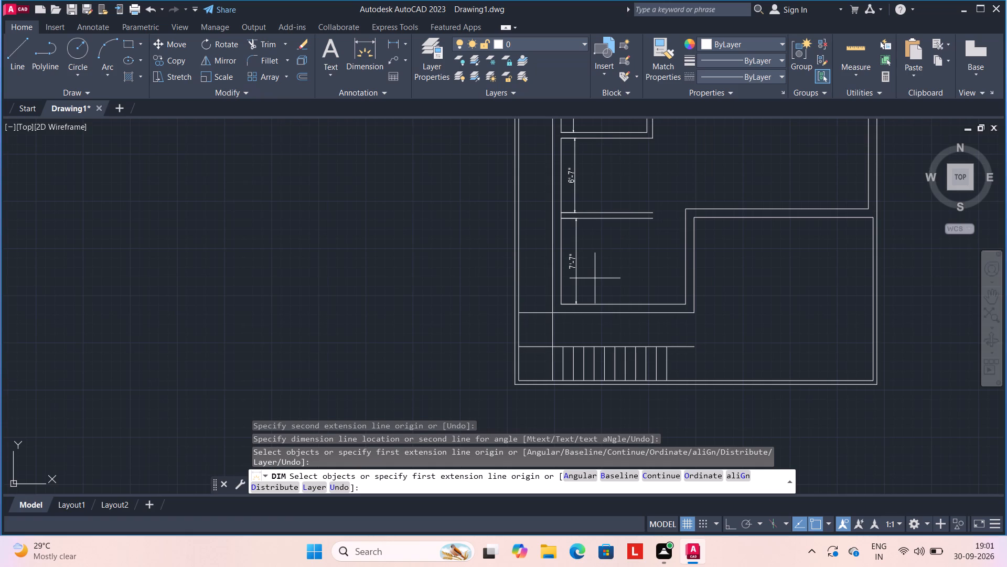
scroll(594, 249, down, 1)
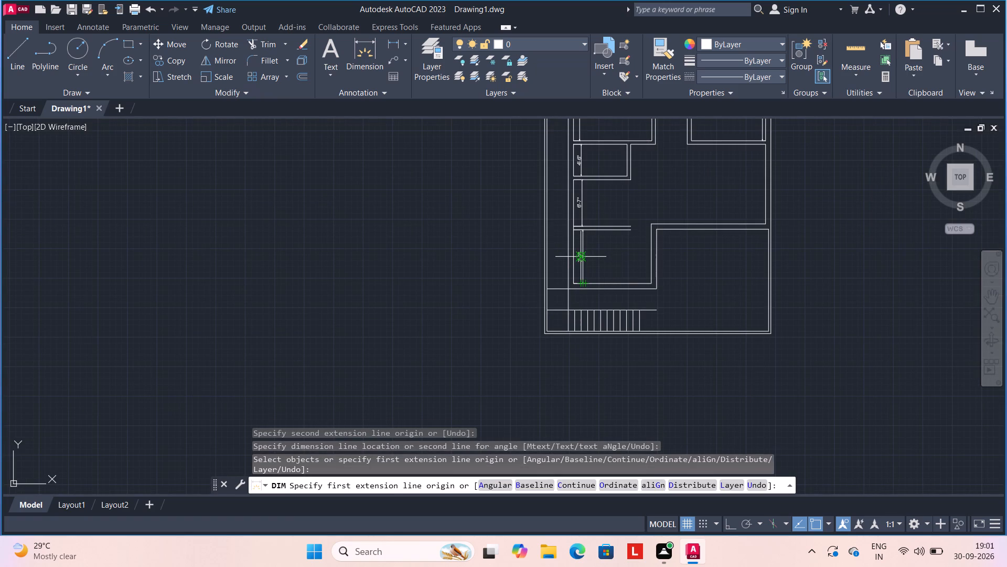
scroll(580, 259, up, 1)
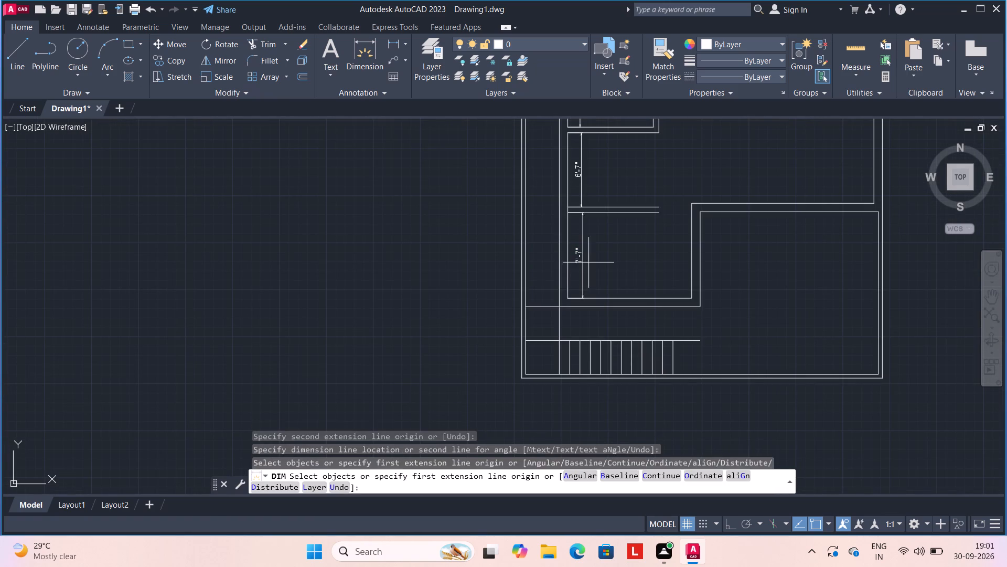
scroll(611, 260, down, 1)
key(Escape)
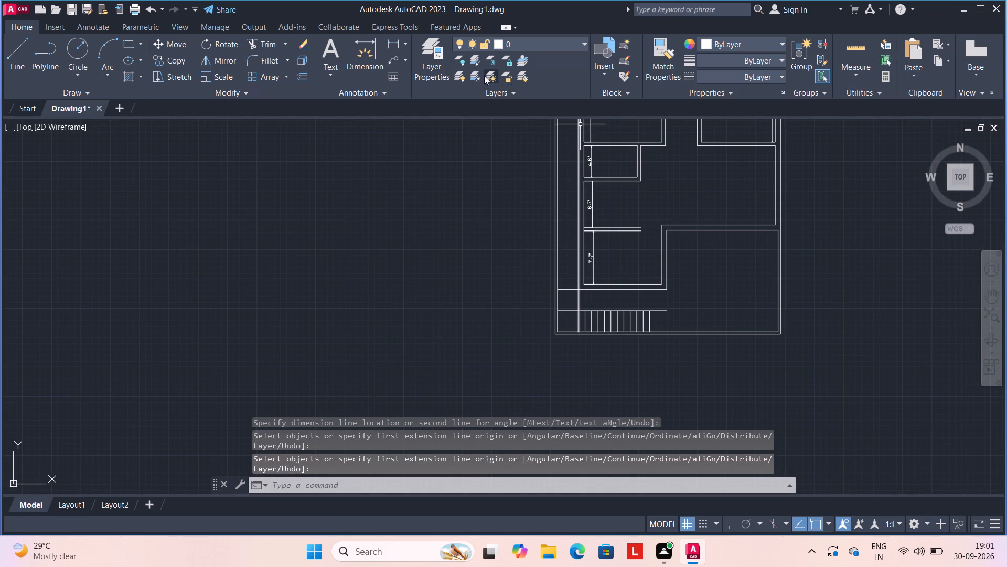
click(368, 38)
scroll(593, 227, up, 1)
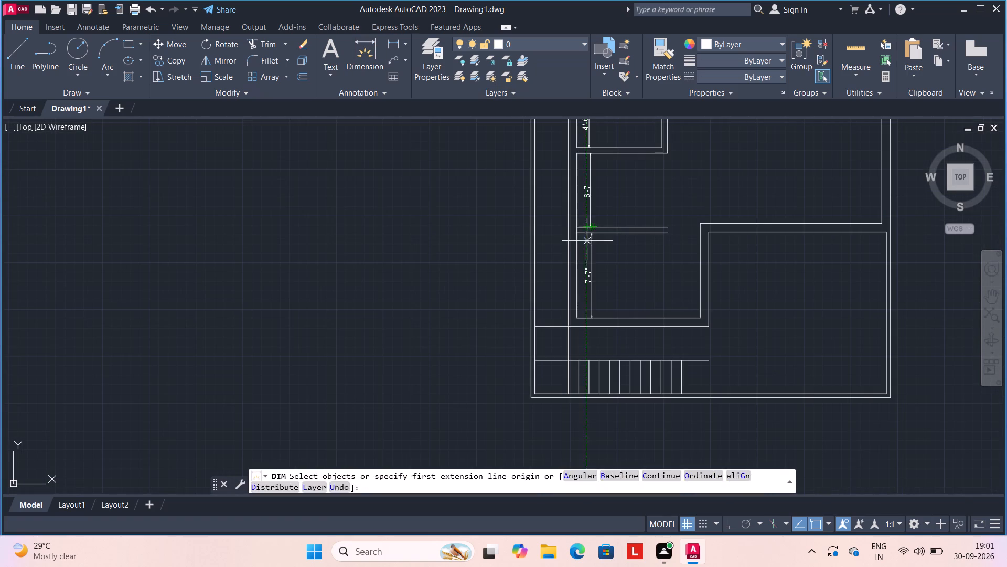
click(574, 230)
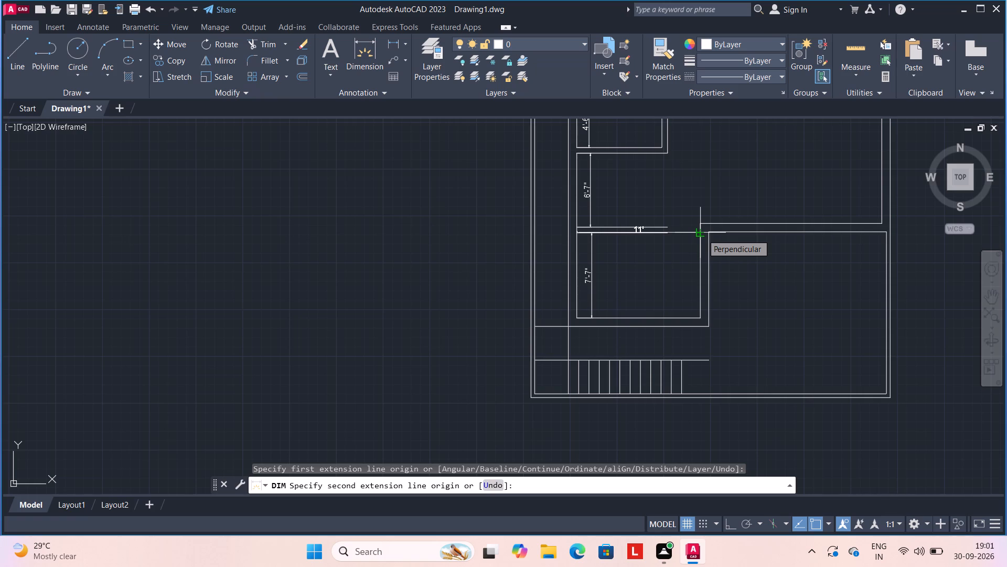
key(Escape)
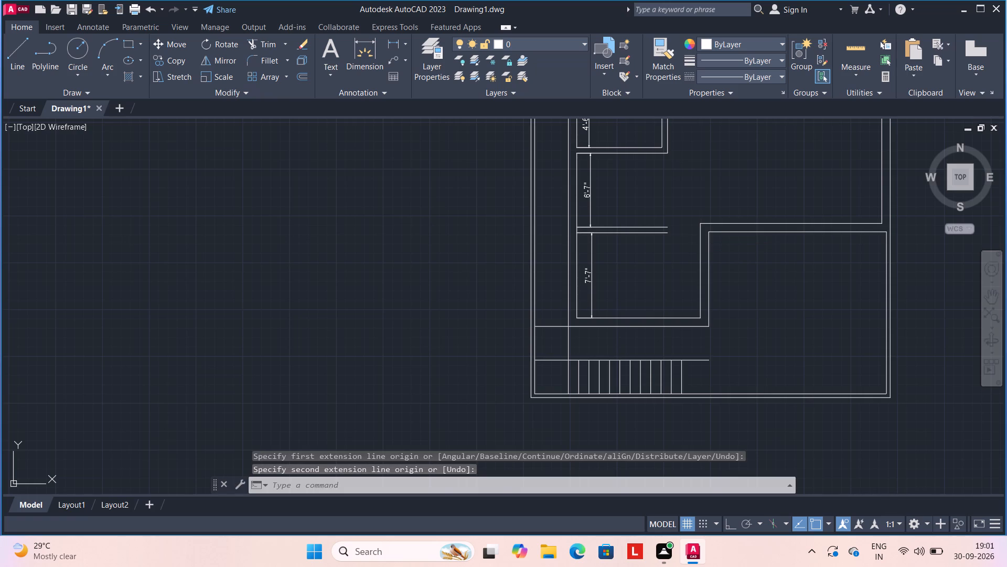
Offset the inner line of the lower room's left wall 10'8" to the right.
scroll(702, 234, down, 2)
scroll(673, 255, up, 3)
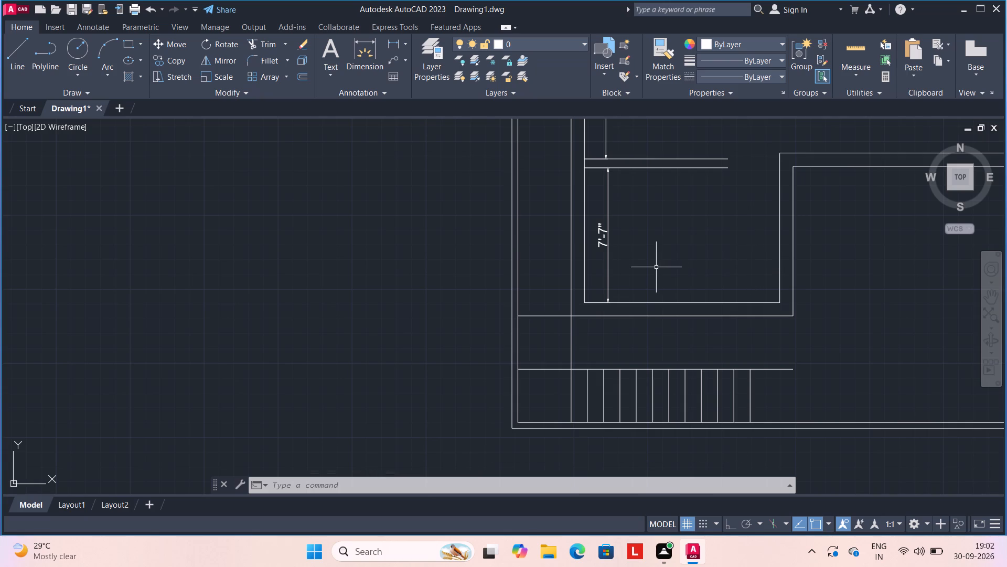
key(o)
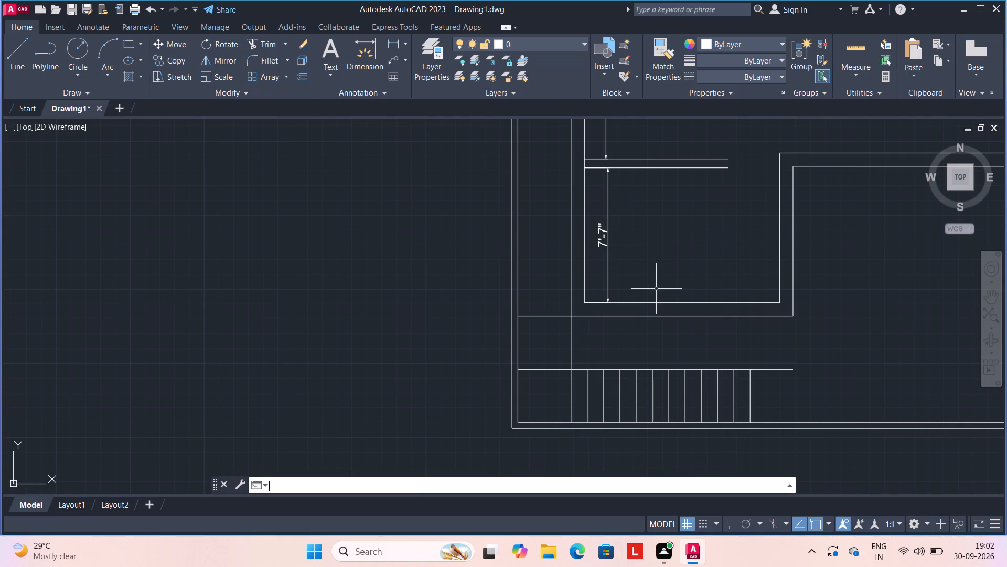
key(Return)
text(10'8")
key(Return)
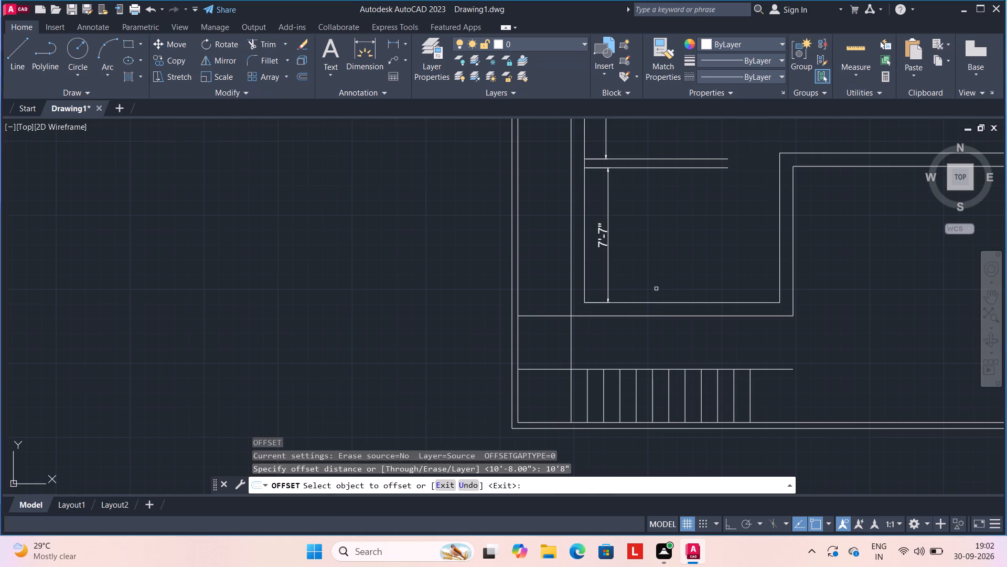
click(585, 269)
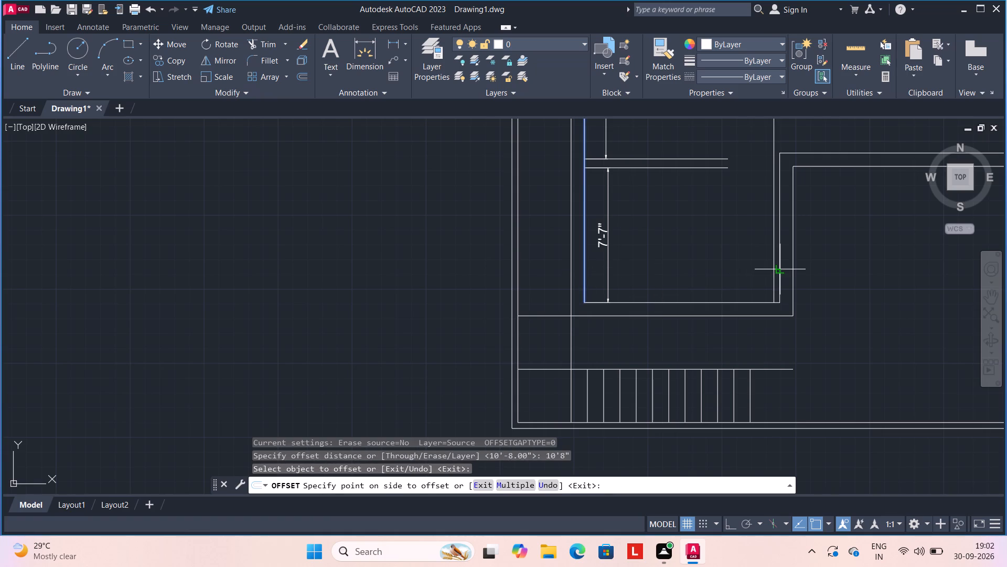
click(764, 273)
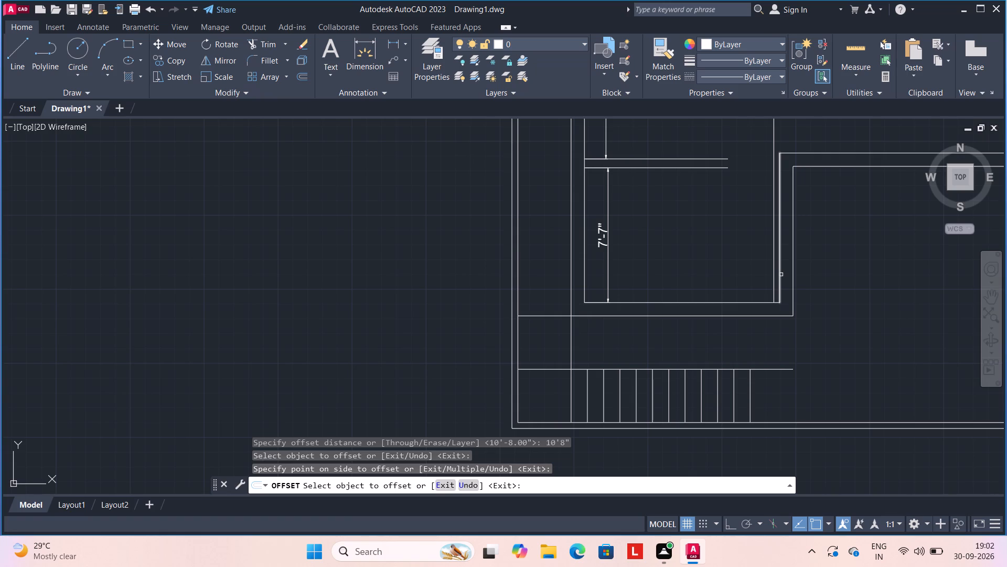
scroll(781, 275, down, 2)
scroll(776, 270, up, 3)
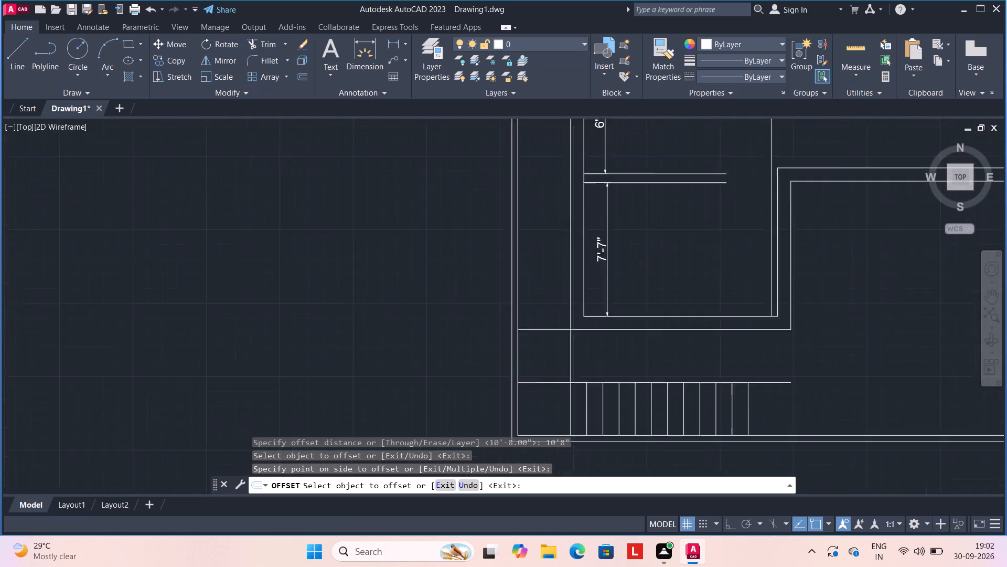
scroll(776, 270, up, 1)
scroll(776, 270, down, 2)
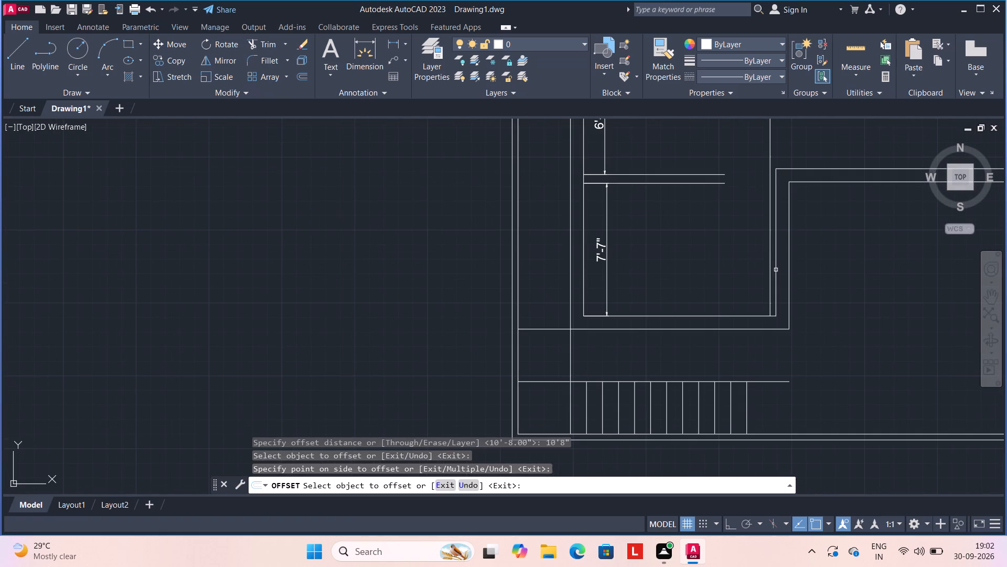
key(Escape)
Offset the new vertical line near the lower room's right wall 9" to the right.
key(o)
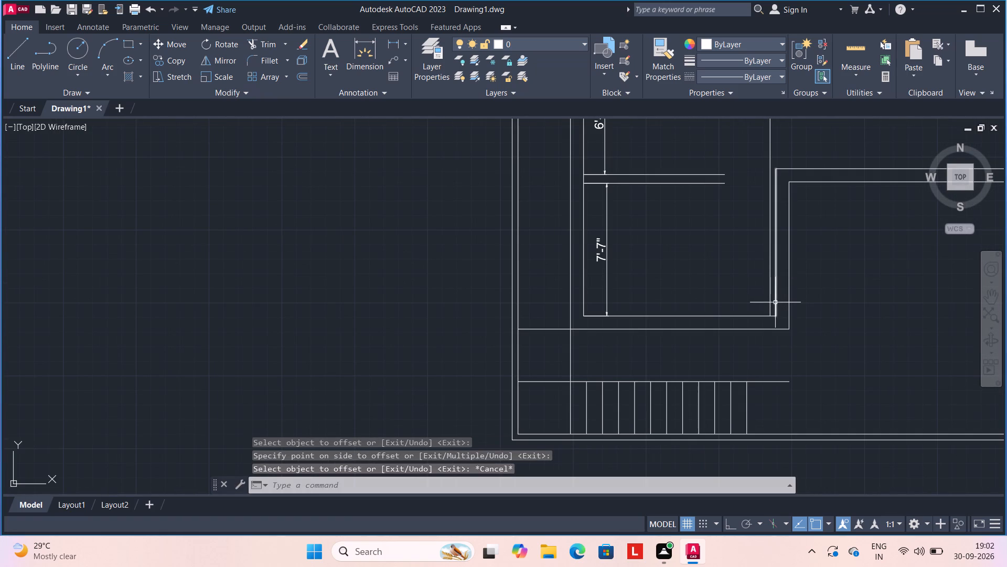
key(Return)
key(9)
key(shift+quotedbl)
key(Return)
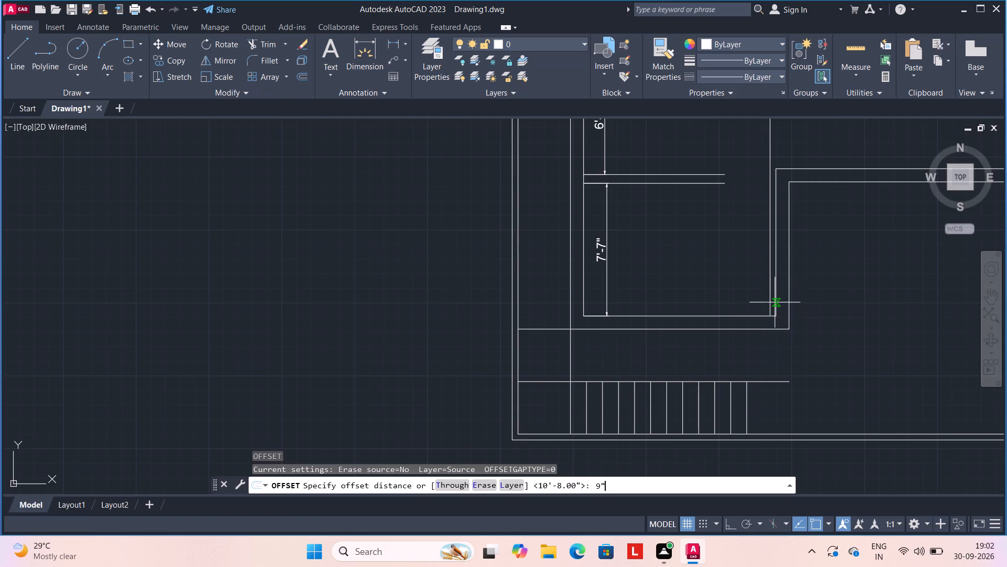
click(769, 297)
click(791, 299)
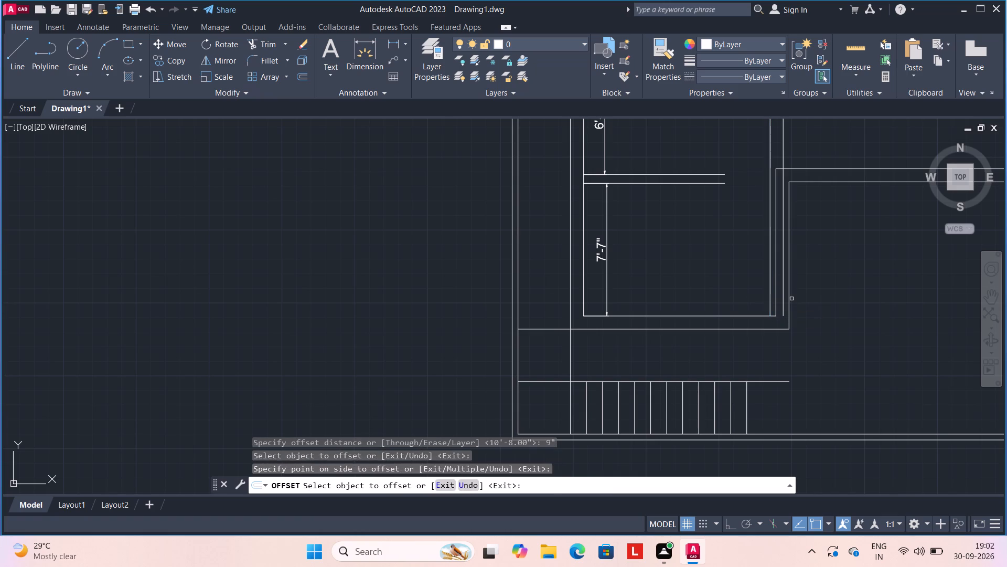
key(Escape)
scroll(784, 299, up, 1)
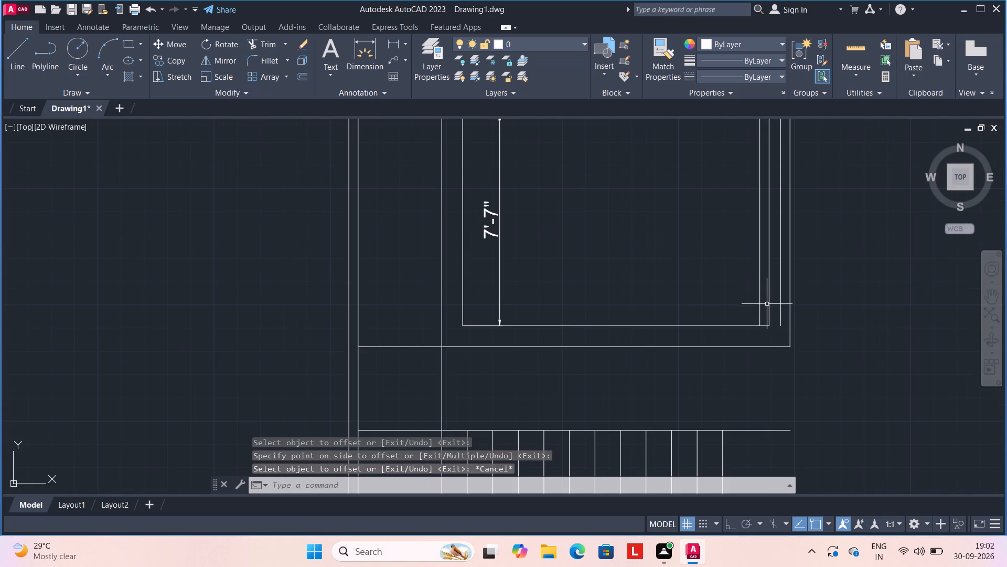
Erase the two old vertical lines of the lower room's right wall.
click(768, 300)
scroll(769, 300, down, 2)
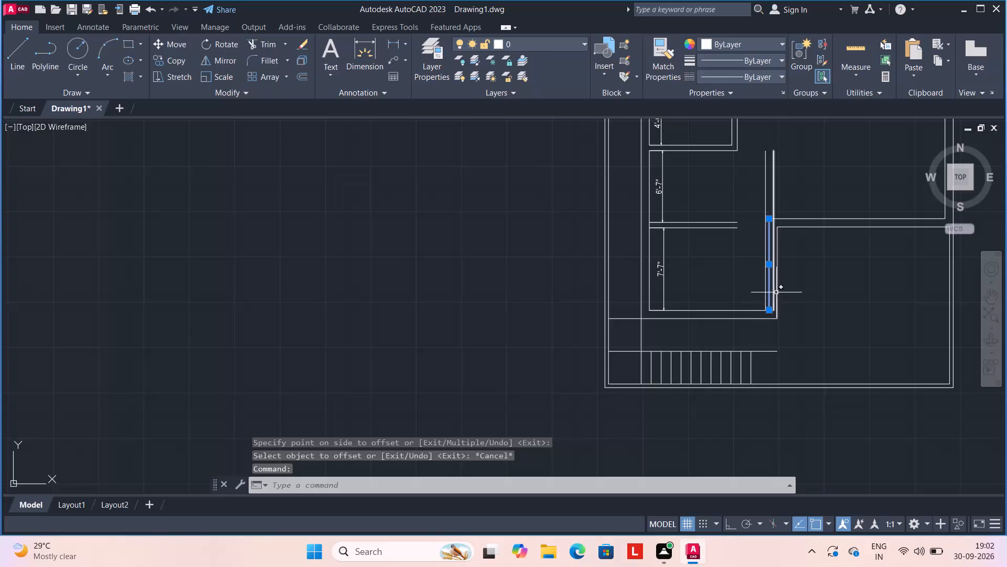
click(776, 291)
key(Delete)
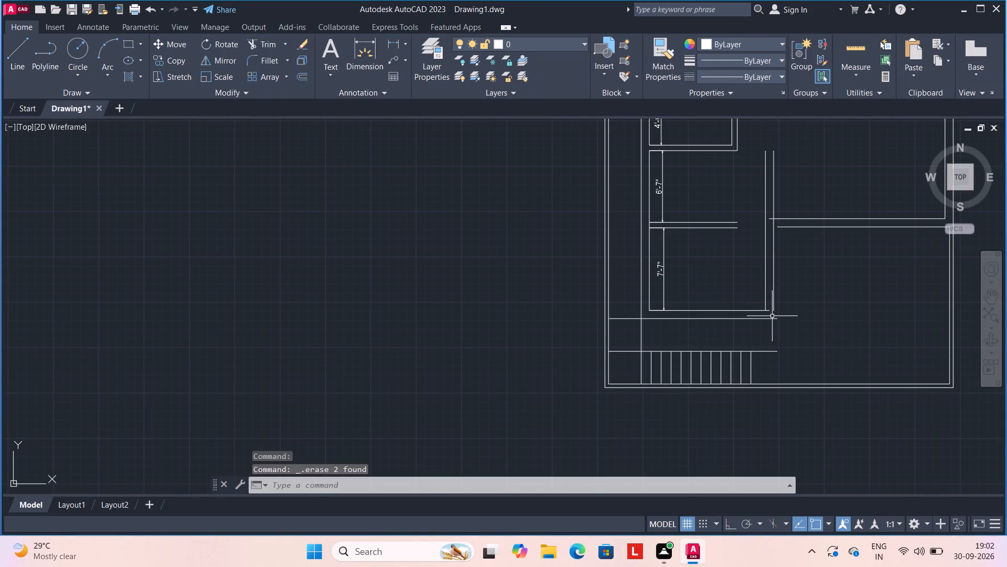
Stretch the outer line of the lower room's new right wall down to the bottom wall's outer line.
scroll(772, 313, up, 2)
click(773, 304)
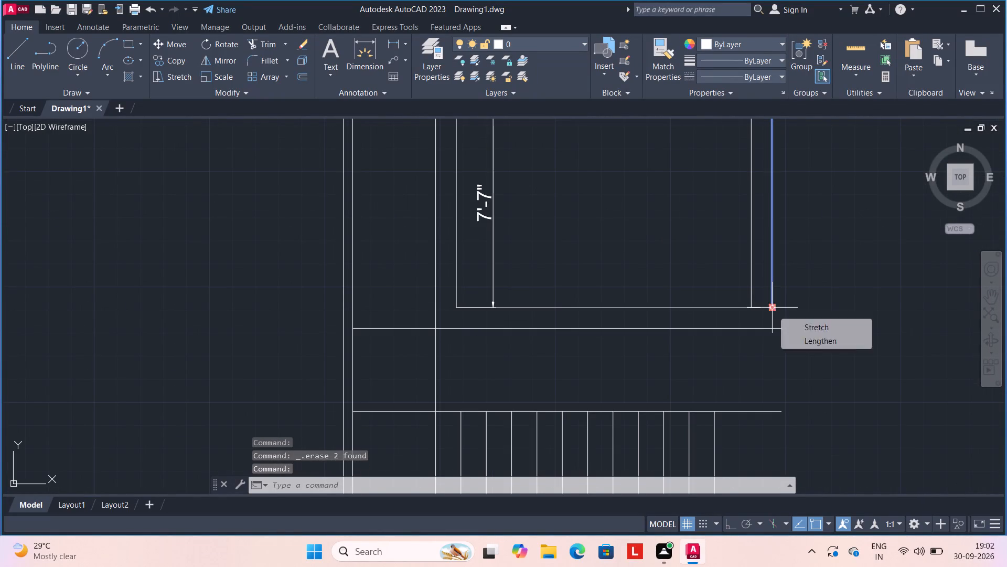
click(773, 308)
click(773, 330)
key(Escape)
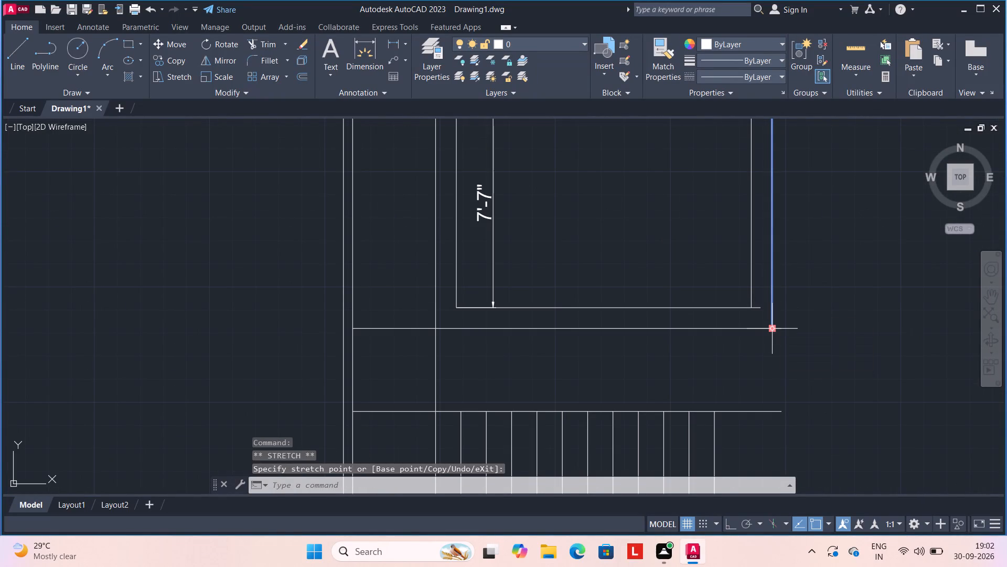
With Ortho on, stretch the two horizontal wall lines on the lower room's right side to meet the new vertical wall lines.
key(F8)
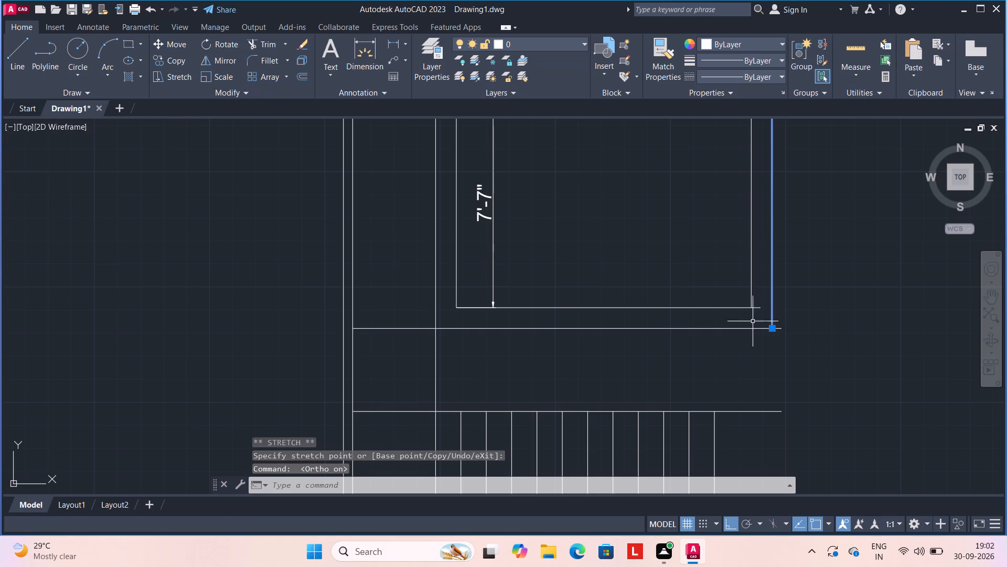
scroll(755, 314, up, 1)
middle_drag(766, 283, 764, 415)
scroll(768, 193, down, 2)
middle_drag(772, 144, 763, 244)
scroll(763, 234, up, 2)
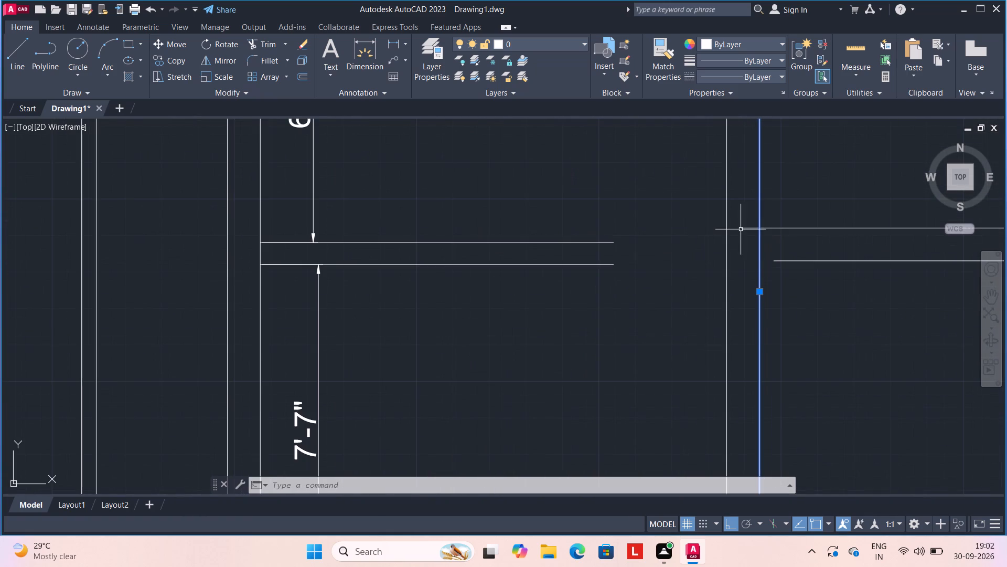
click(744, 228)
click(744, 228)
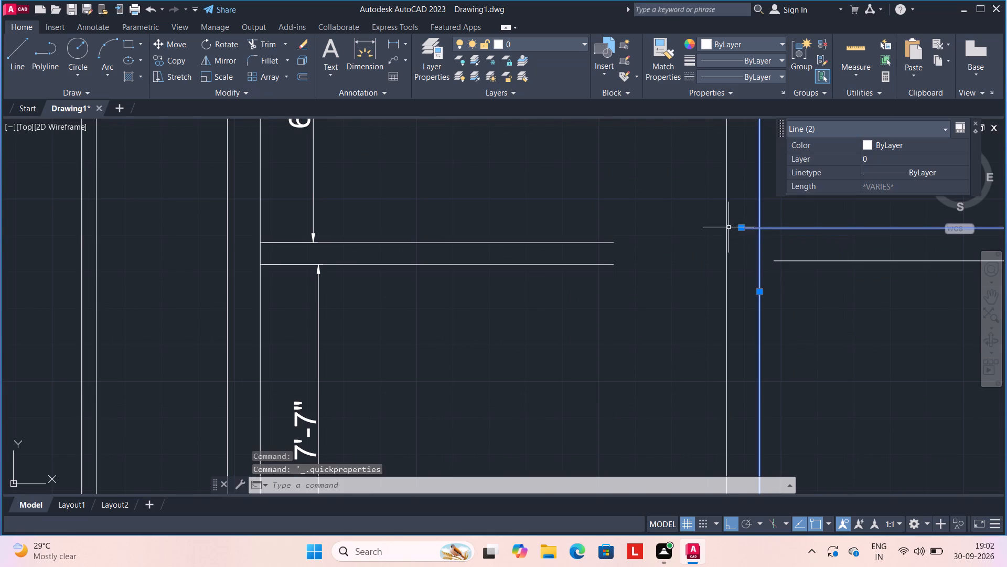
click(747, 227)
click(745, 228)
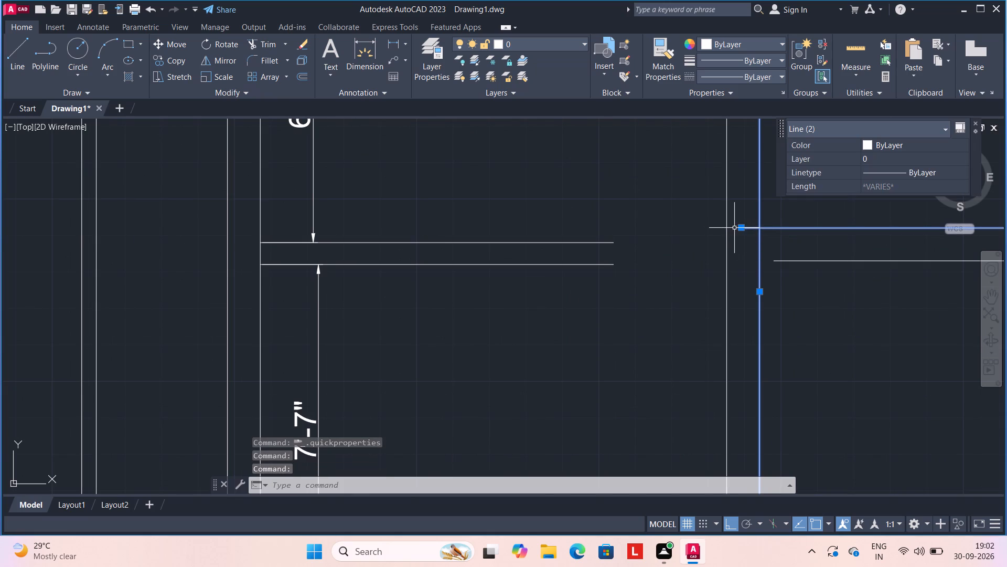
key(Escape)
click(741, 228)
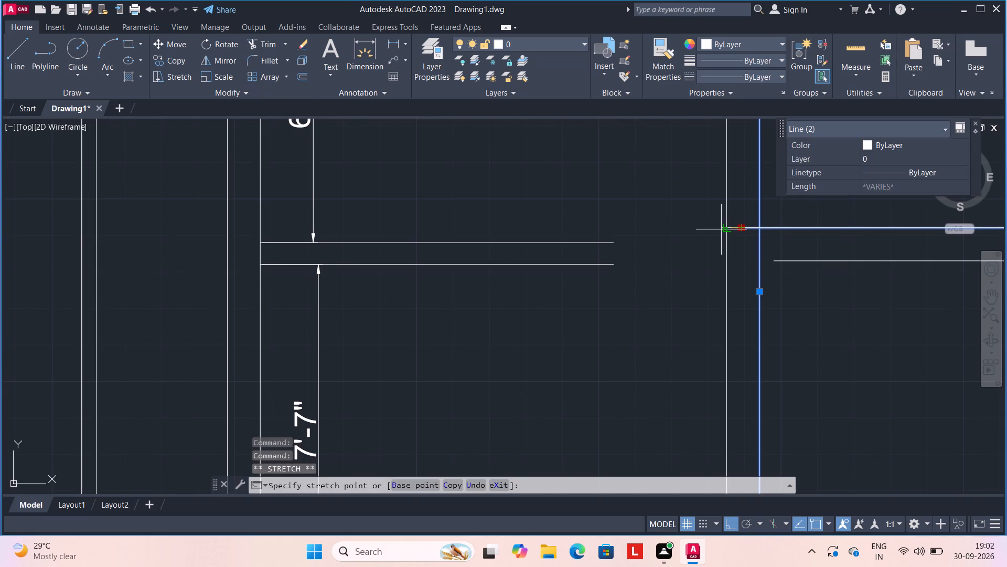
click(728, 227)
key(Escape)
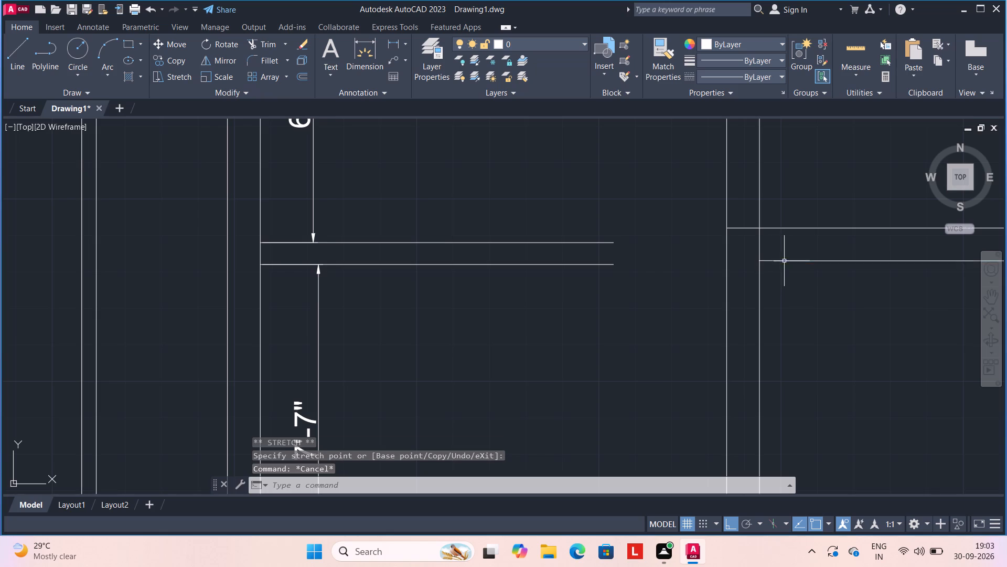
click(784, 261)
click(774, 261)
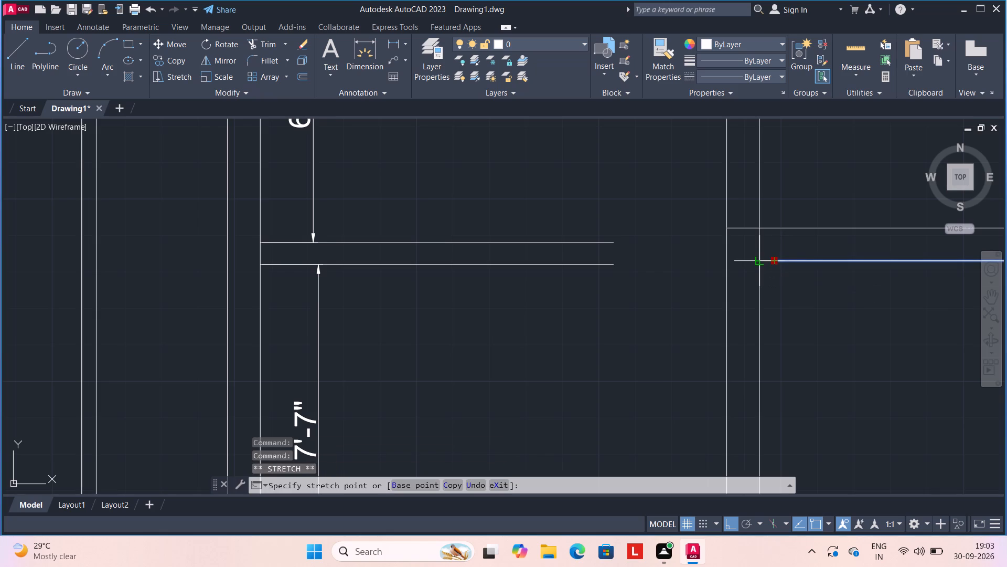
click(763, 259)
key(Escape)
key(Escape)
Trim both vertical lines of the lower room's right wall where they run above the horizontal wall.
scroll(796, 298, down, 2)
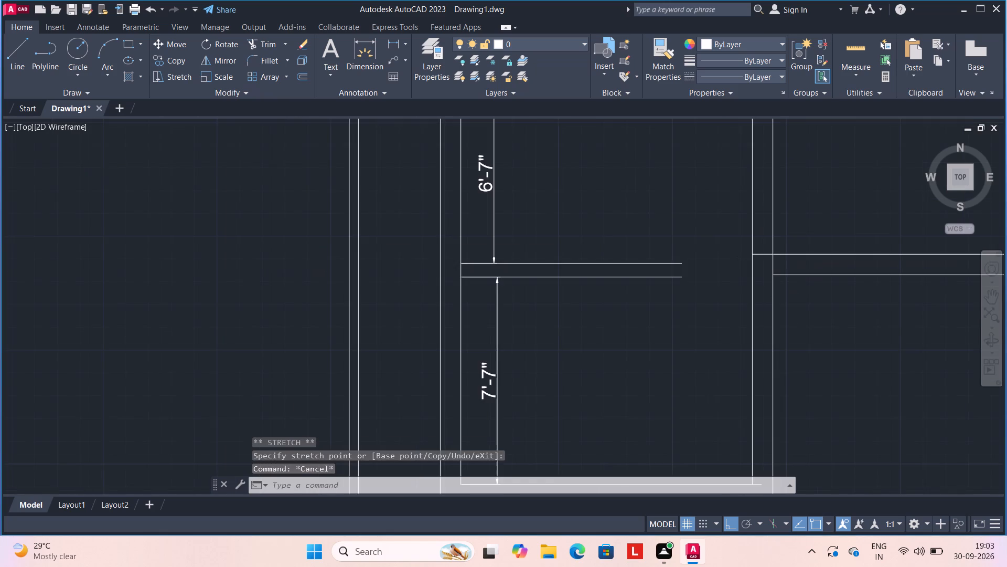
scroll(796, 298, down, 1)
text(TR)
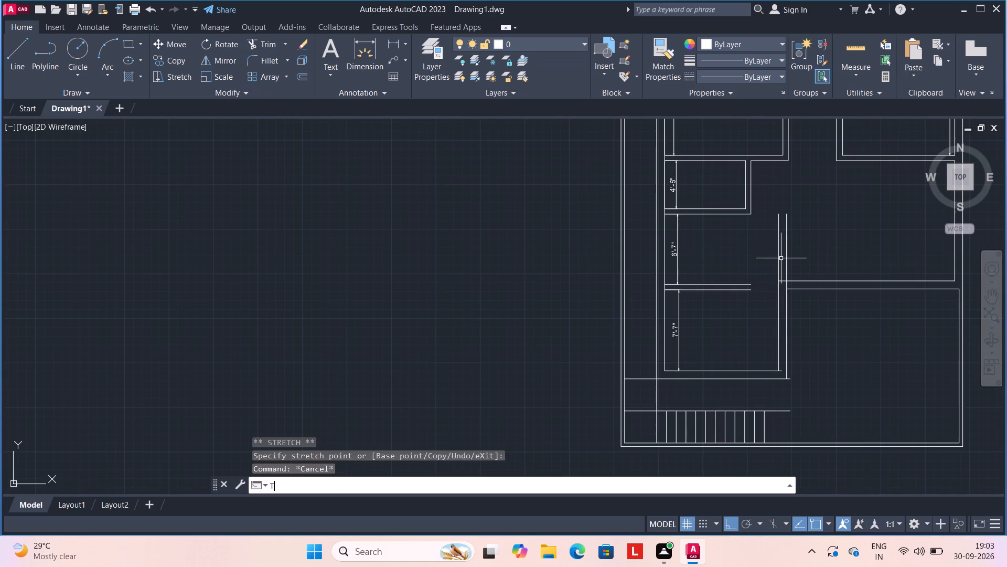
key(space)
key(space)
click(767, 254)
click(834, 256)
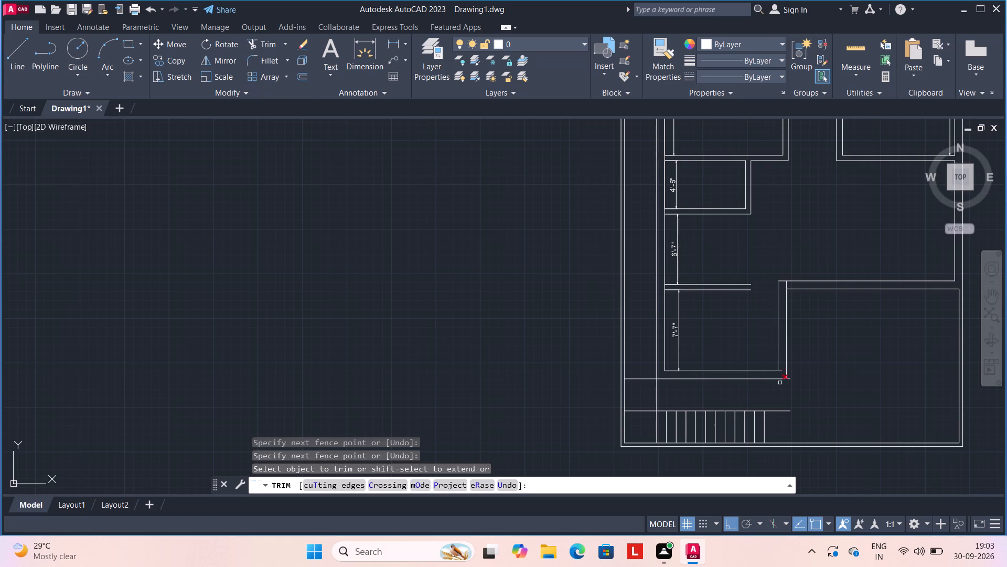
Trim the overhanging ends of the two bottom wall lines at the lower room's bottom-right corner.
scroll(780, 383, up, 4)
click(766, 289)
click(766, 312)
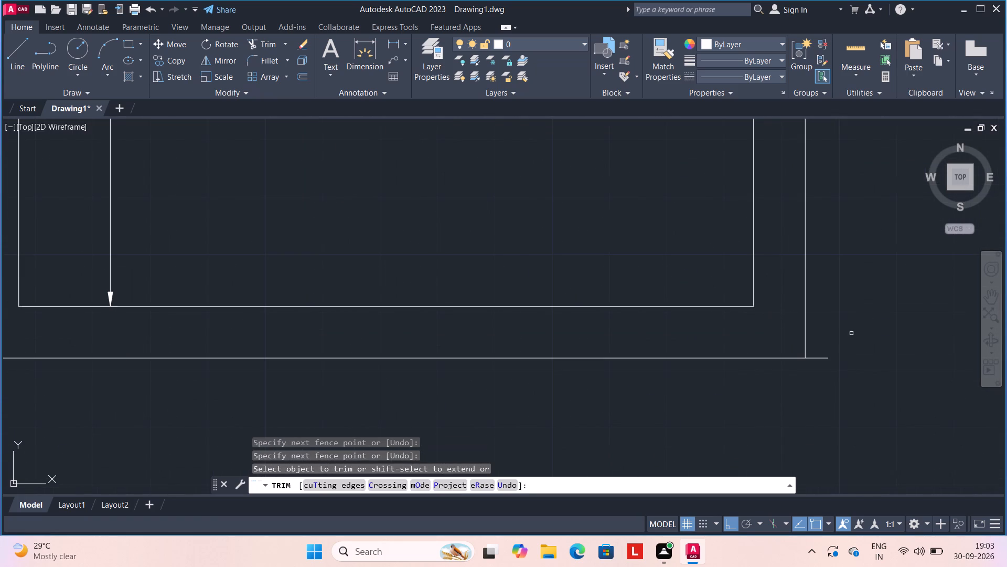
click(825, 340)
click(828, 380)
Trim the leftover vertical stub inside the wall corner at the top of the lower room's right wall.
scroll(830, 377, down, 4)
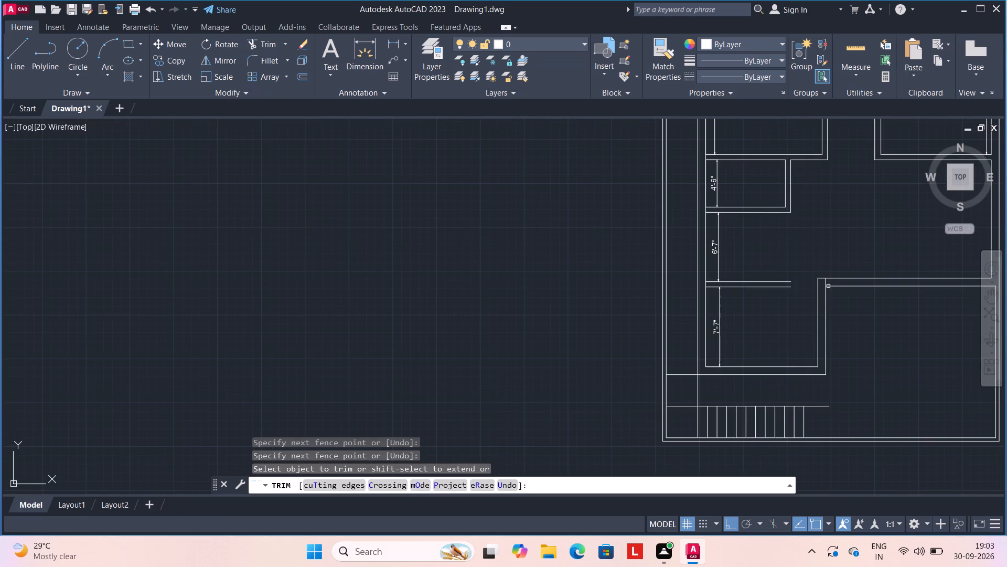
scroll(827, 282, up, 3)
click(804, 284)
click(835, 280)
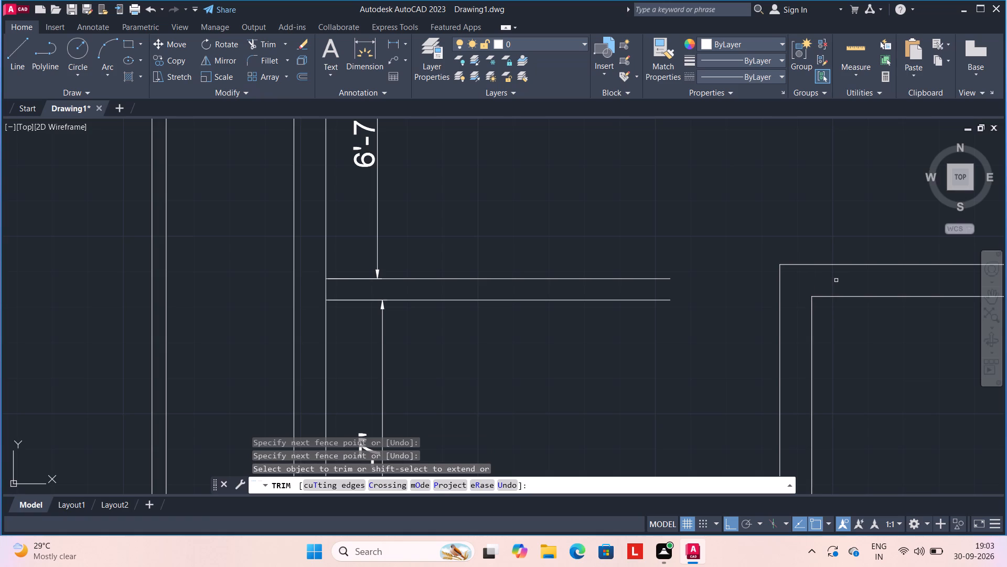
key(Escape)
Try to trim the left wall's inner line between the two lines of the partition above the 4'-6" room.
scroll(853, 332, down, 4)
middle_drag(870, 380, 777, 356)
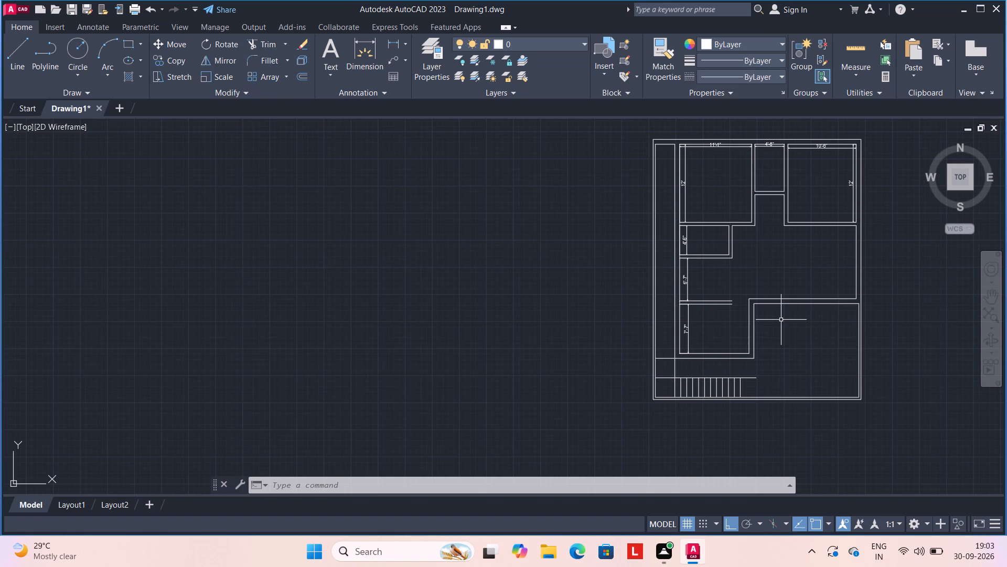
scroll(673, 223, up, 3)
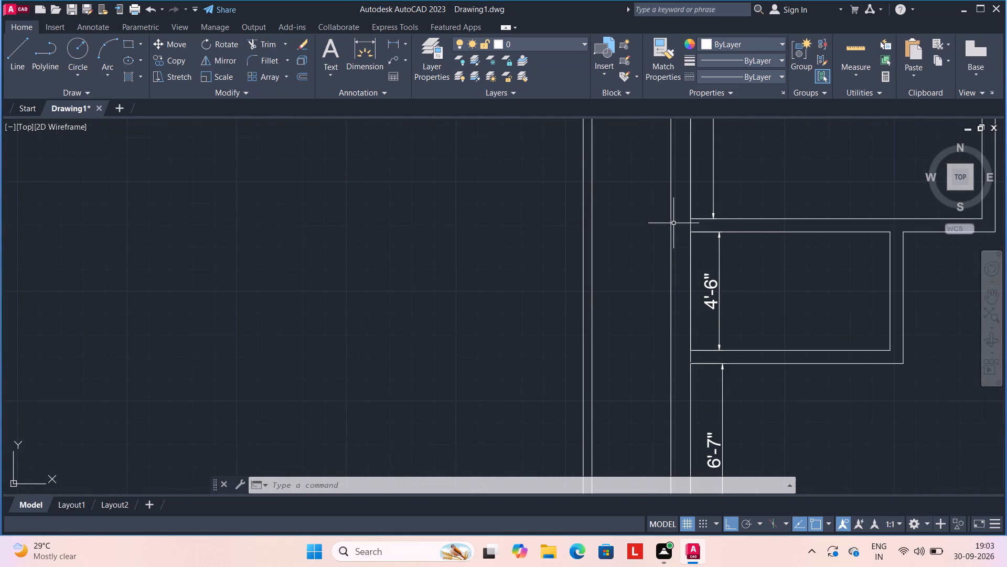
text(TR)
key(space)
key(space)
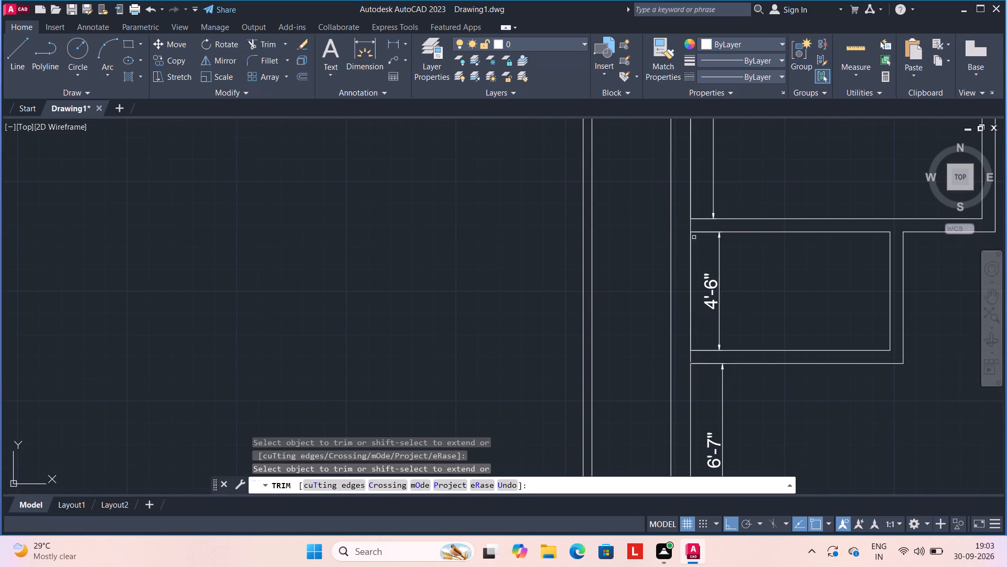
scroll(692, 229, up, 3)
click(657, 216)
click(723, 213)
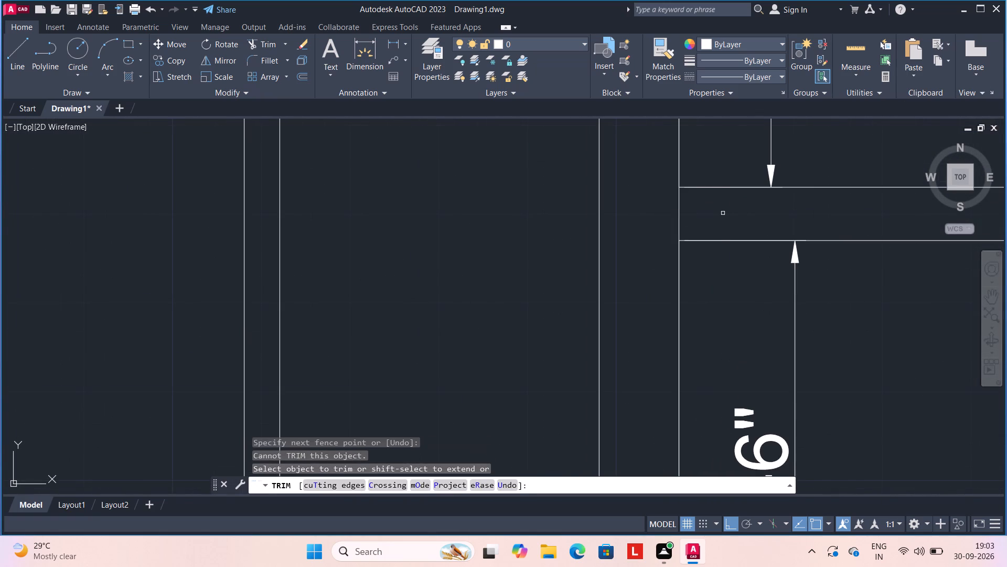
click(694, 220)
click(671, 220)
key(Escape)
Trim the left wall's inner line between the two lines of the partition above the 4'-6" room.
text(TR)
key(space)
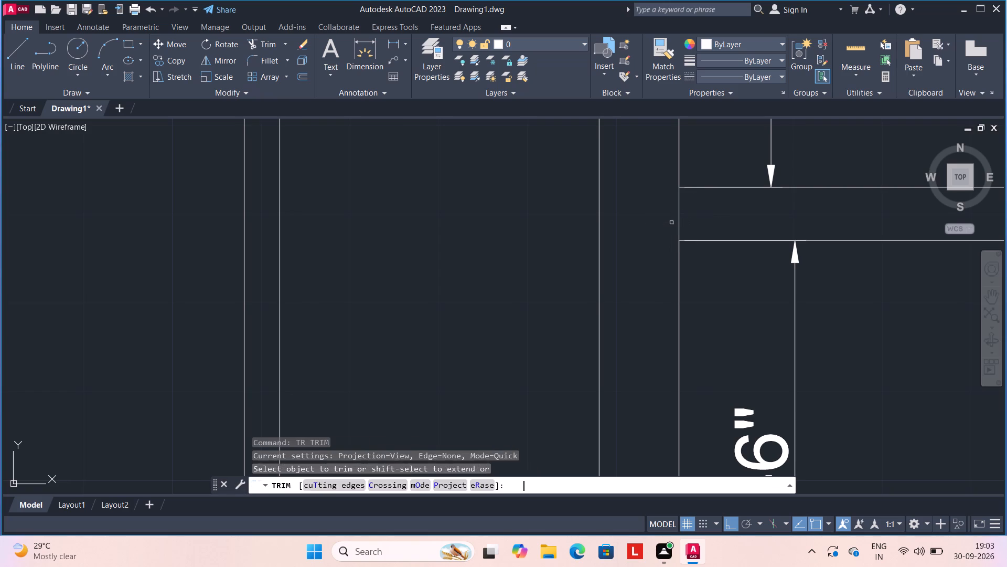
click(672, 223)
click(706, 222)
click(679, 215)
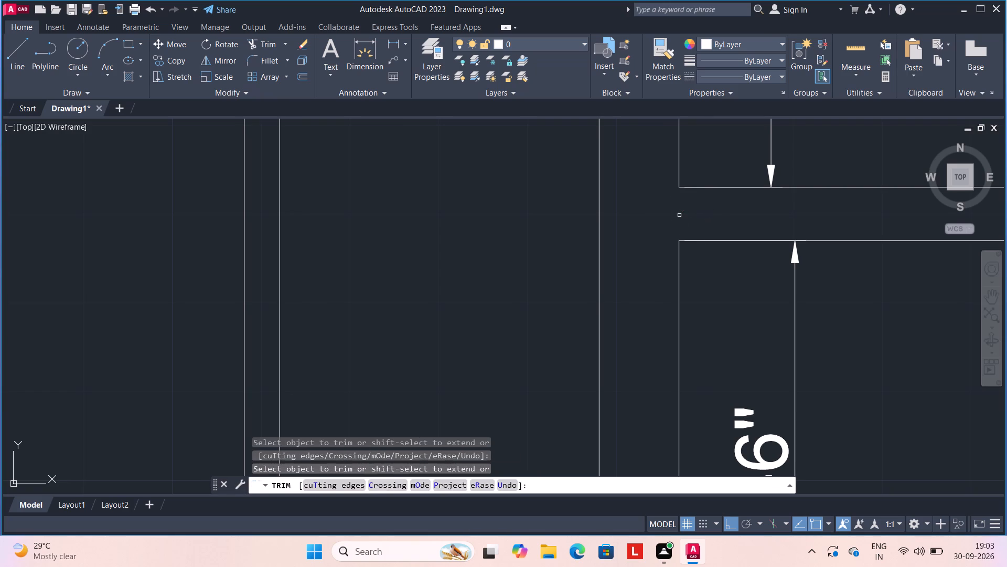
click(679, 215)
click(745, 215)
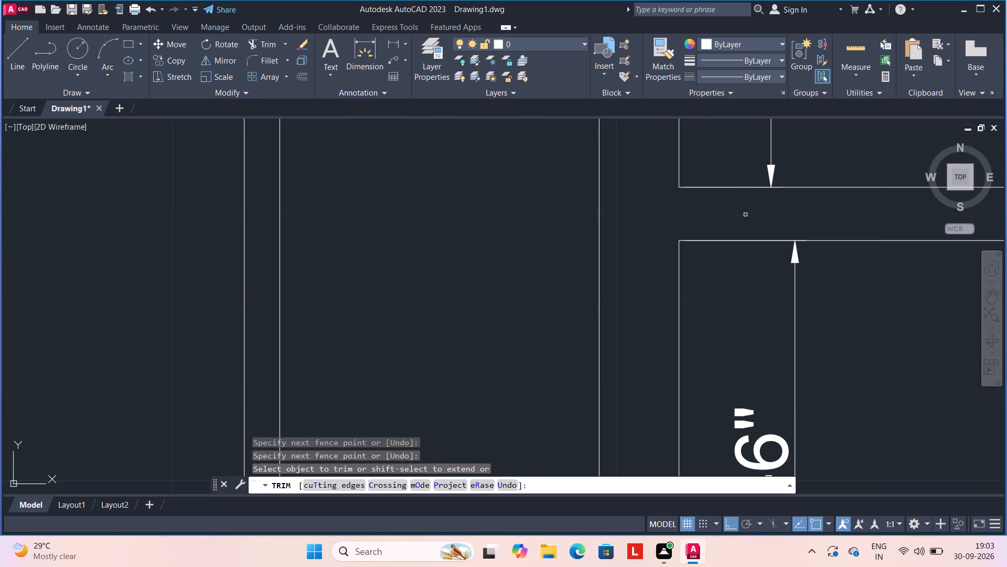
Trim the left wall's inner line between the two partition lines separating the 6'-7" and 7'-7" spaces.
scroll(745, 215, down, 3)
scroll(733, 369, down, 3)
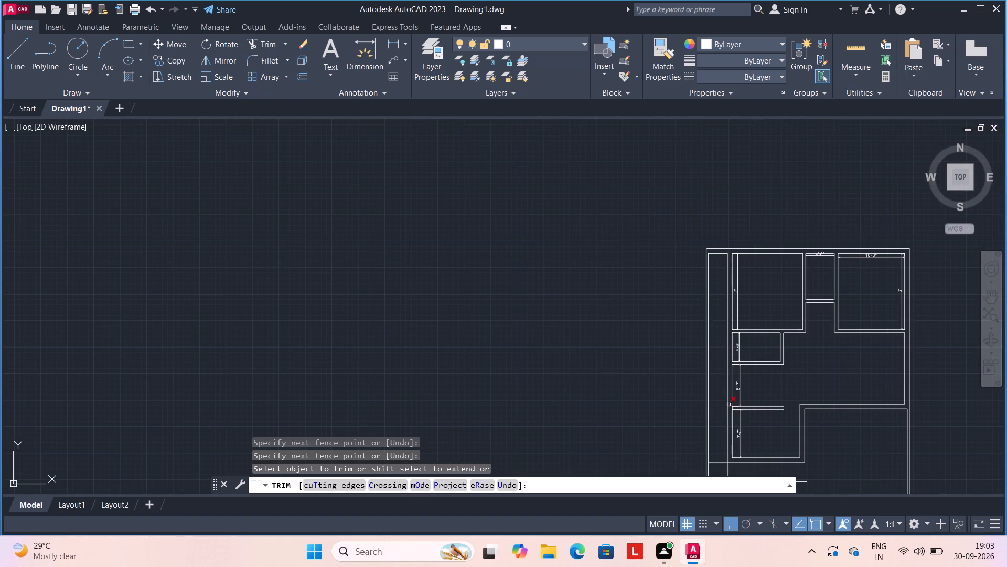
scroll(724, 416, up, 5)
click(766, 330)
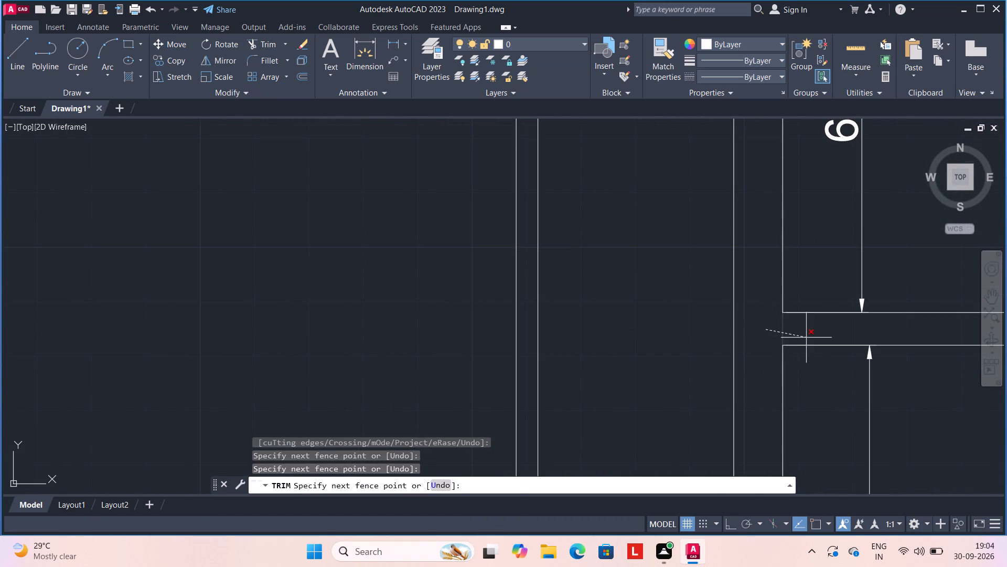
click(806, 338)
scroll(806, 337, down, 3)
middle_drag(897, 371, 675, 367)
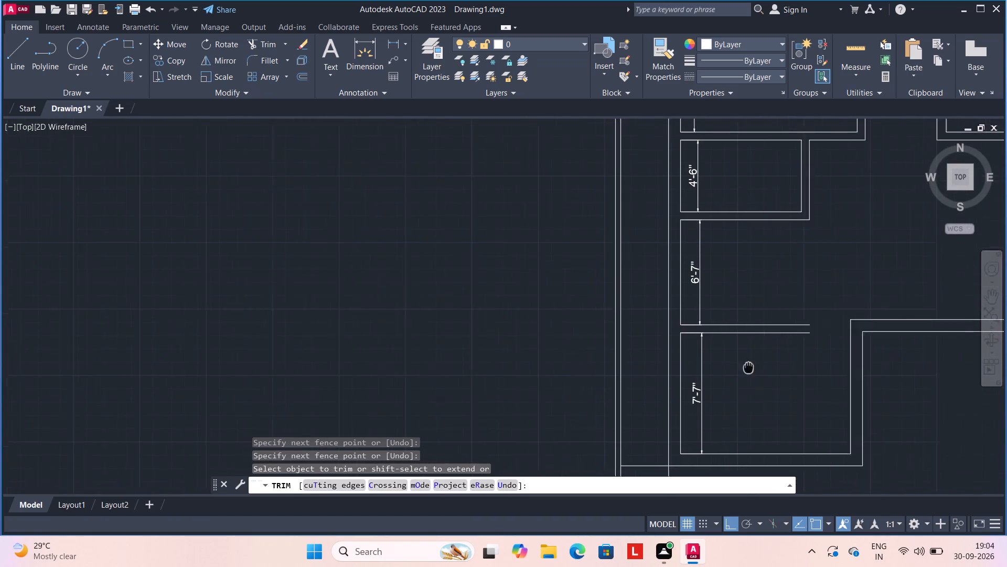
middle_drag(675, 367, 647, 367)
scroll(647, 367, down, 2)
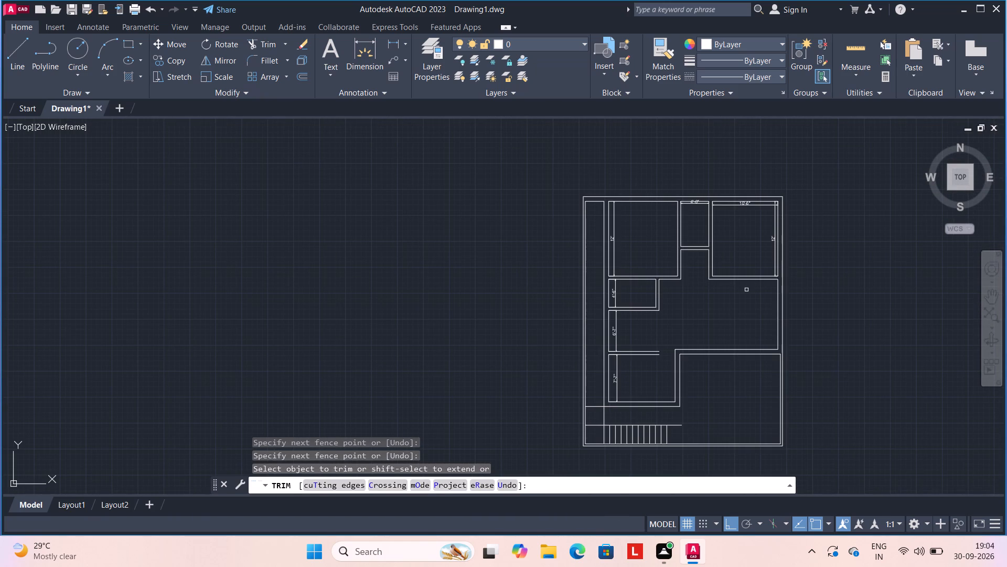
key(Escape)
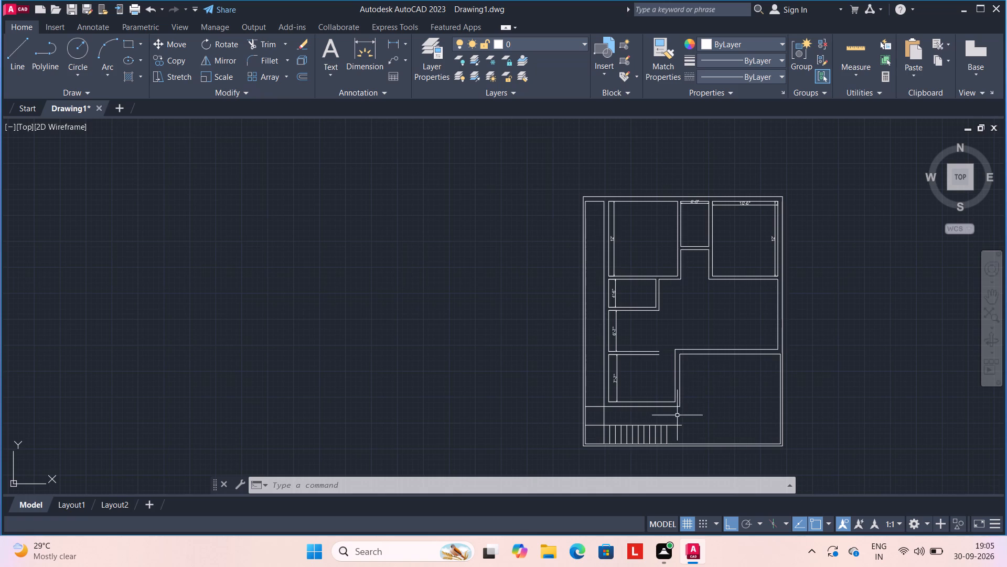
Trim the staircase's top line between the left outer wall and the passage's vertical line.
scroll(710, 416, up, 2)
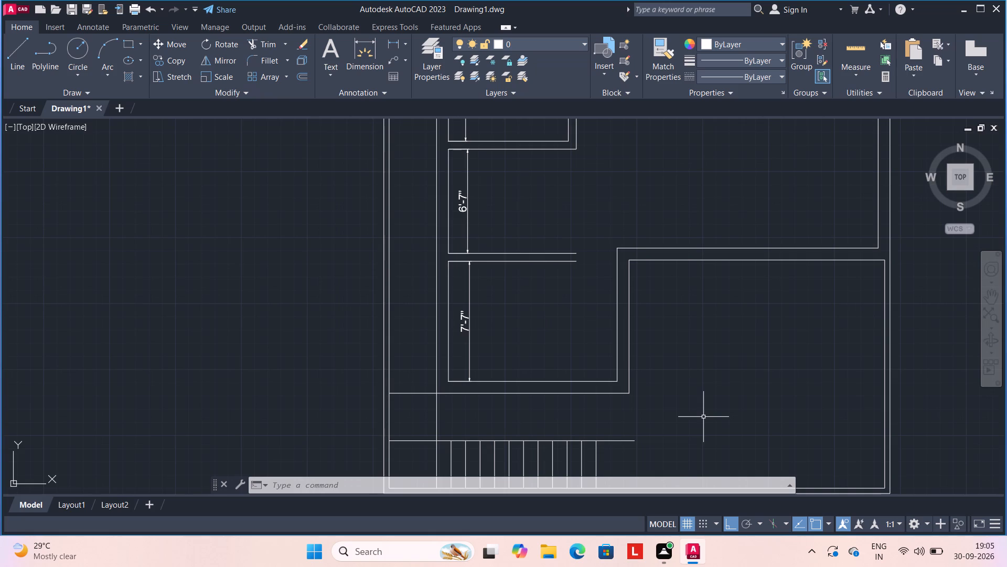
scroll(703, 417, down, 2)
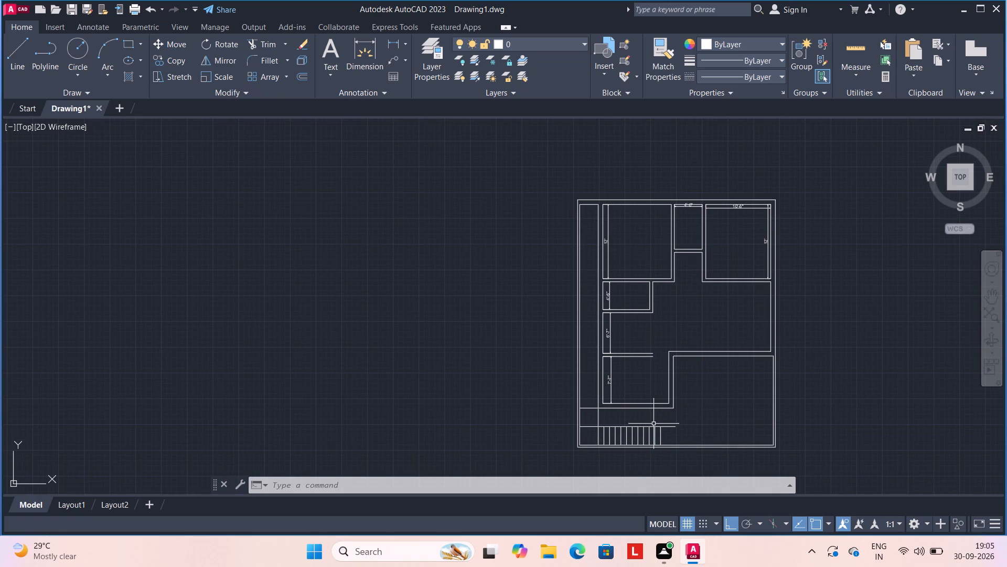
text(TR)
key(space)
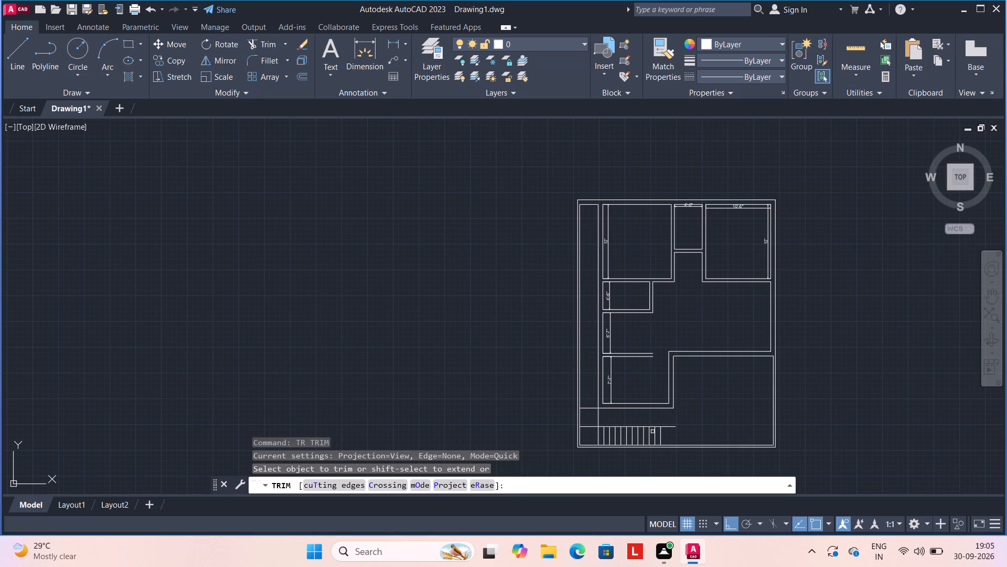
scroll(652, 432, up, 3)
click(392, 395)
click(391, 423)
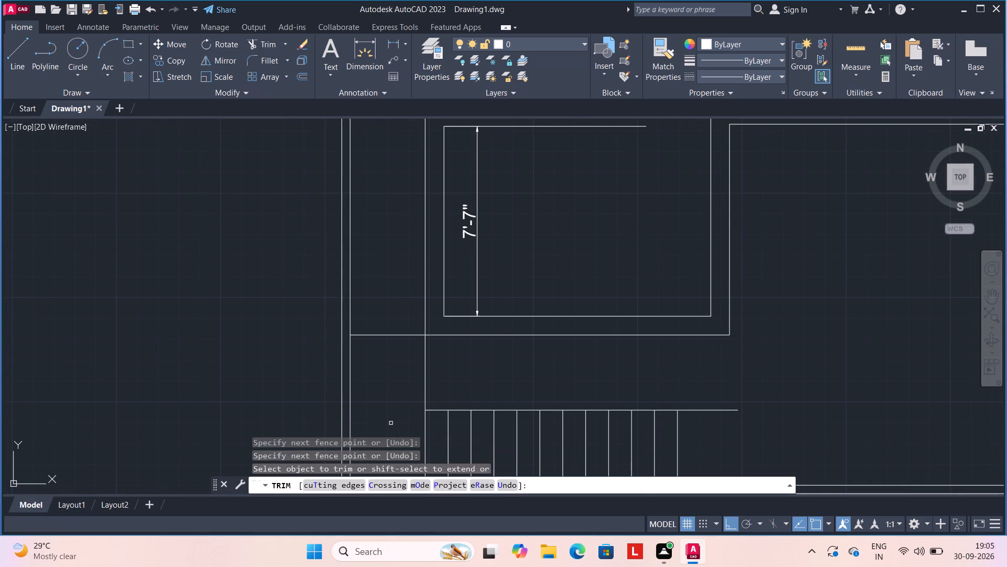
key(Escape)
scroll(474, 421, down, 3)
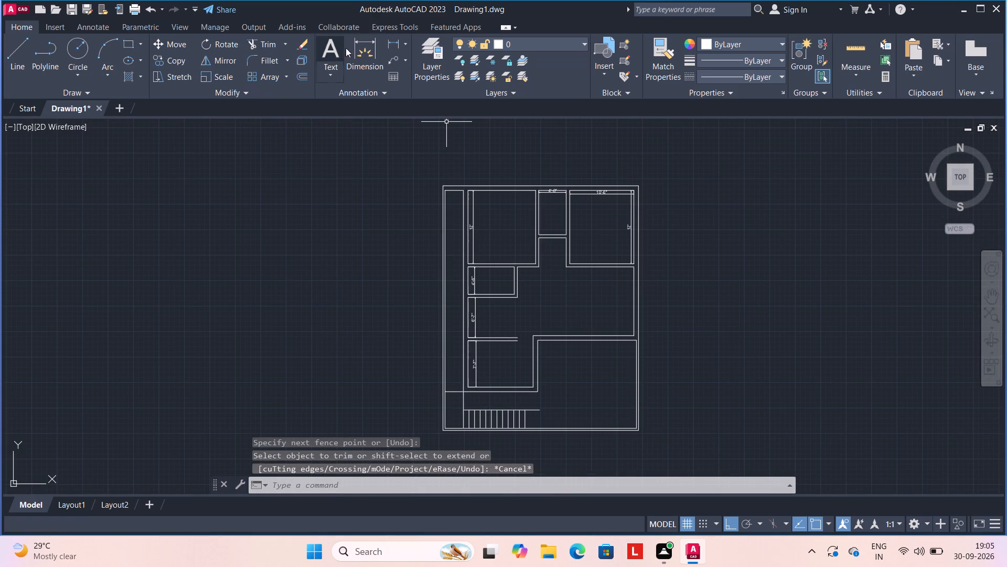
Dimension the height of the staircase area along the left outer wall, from the bottom inner corner to the horizontal line above the stairs.
click(368, 49)
middle_drag(466, 416, 453, 276)
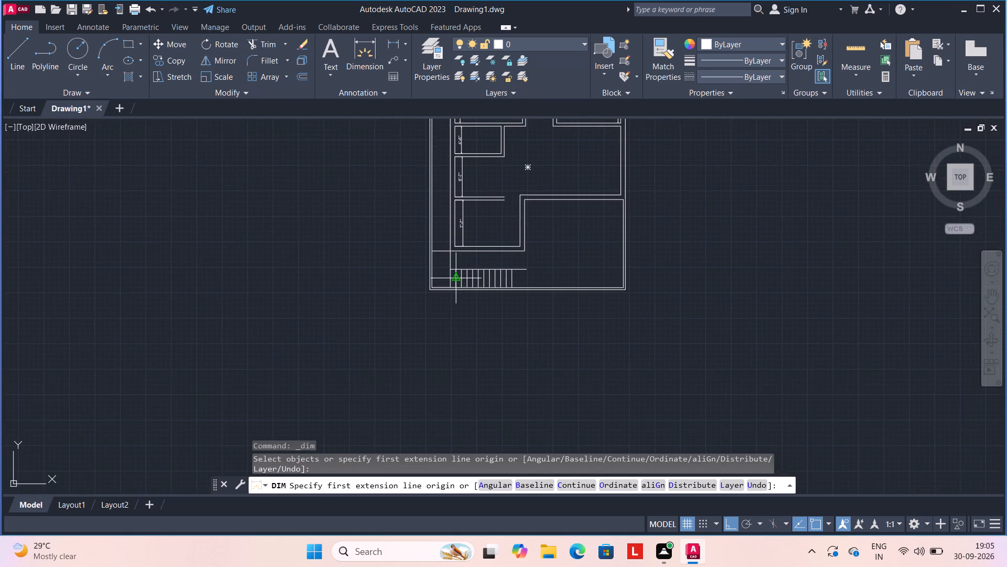
scroll(453, 276, up, 2)
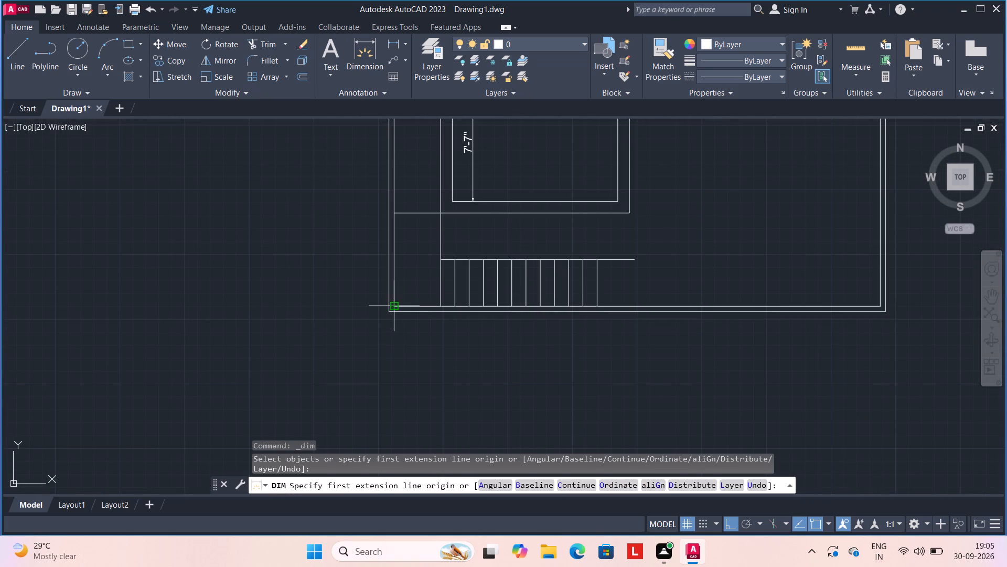
click(392, 307)
click(393, 216)
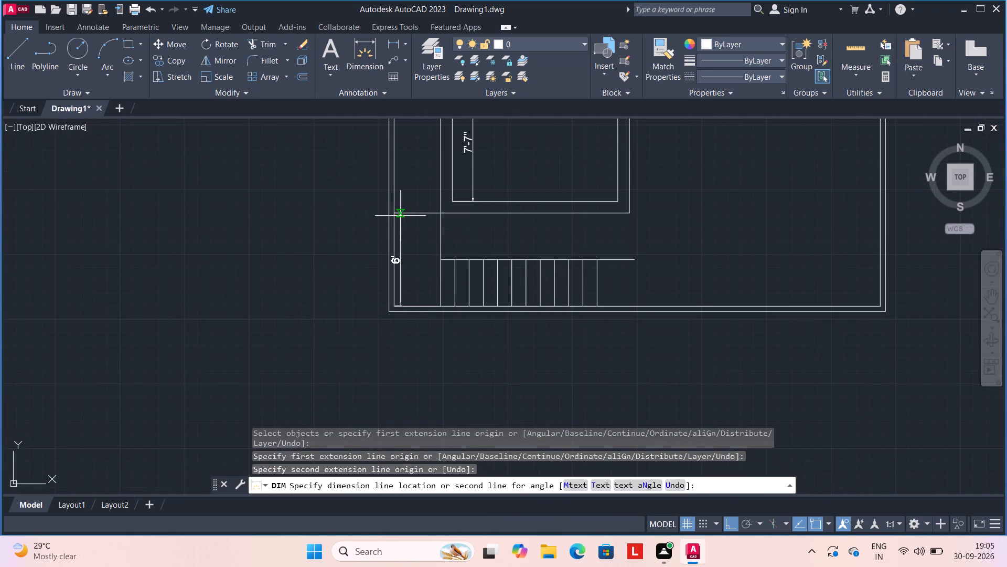
click(410, 220)
Dimension the width of the narrow left passage at its top end, placing the dimension just inside the top wall.
scroll(410, 217, down, 2)
middle_drag(411, 169, 429, 247)
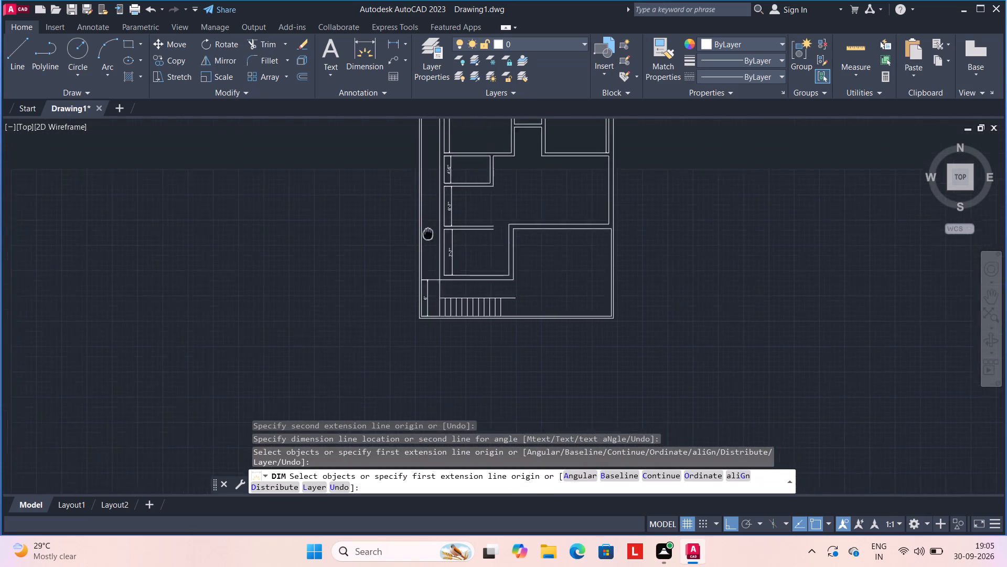
middle_drag(429, 247, 433, 314)
middle_drag(433, 193, 447, 341)
scroll(447, 330, up, 2)
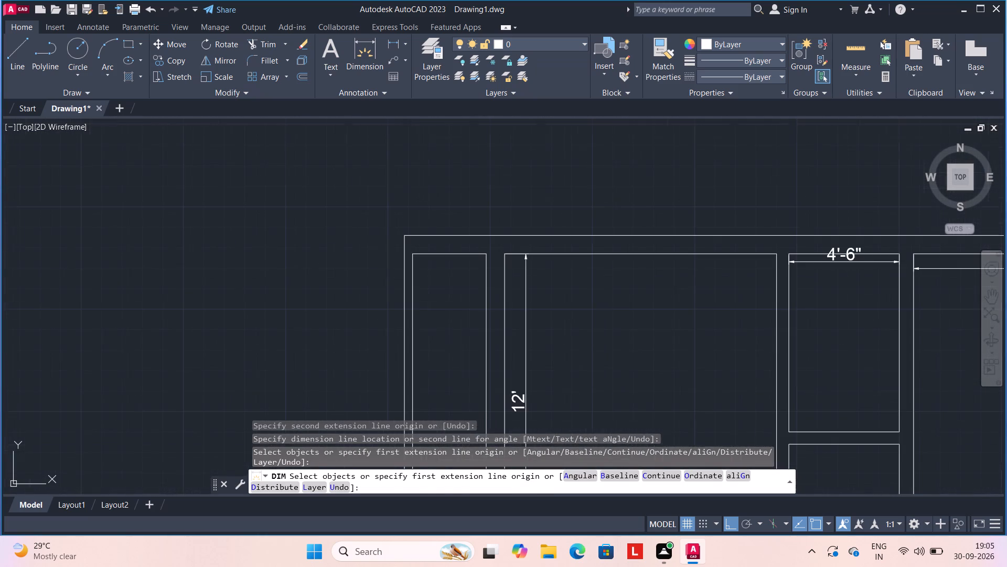
scroll(447, 330, up, 1)
click(414, 256)
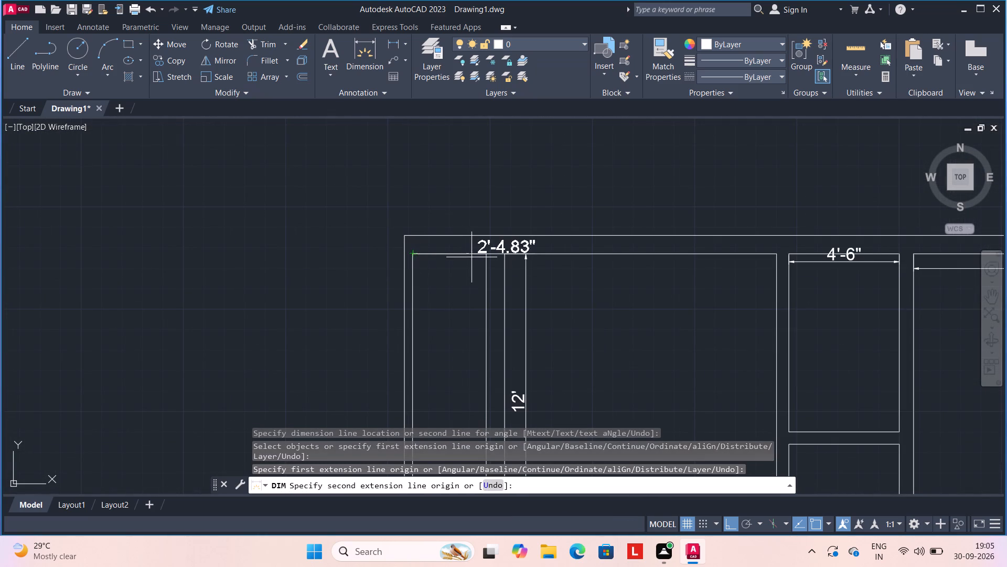
click(486, 256)
click(486, 278)
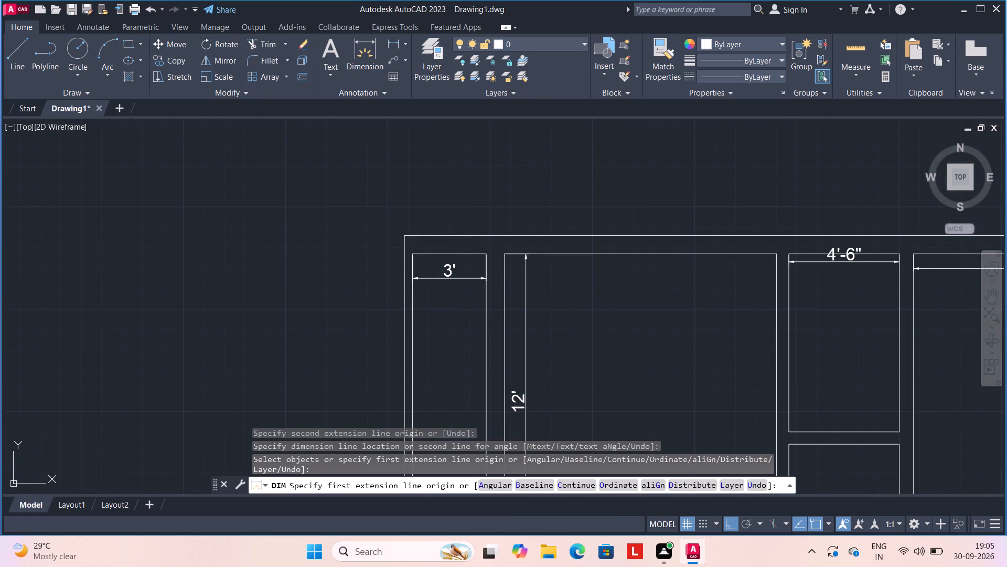
Dimension the width of the upper-left room between its inner corners, placing the dimension just below the top wall.
scroll(486, 289, down, 3)
middle_drag(521, 342, 402, 202)
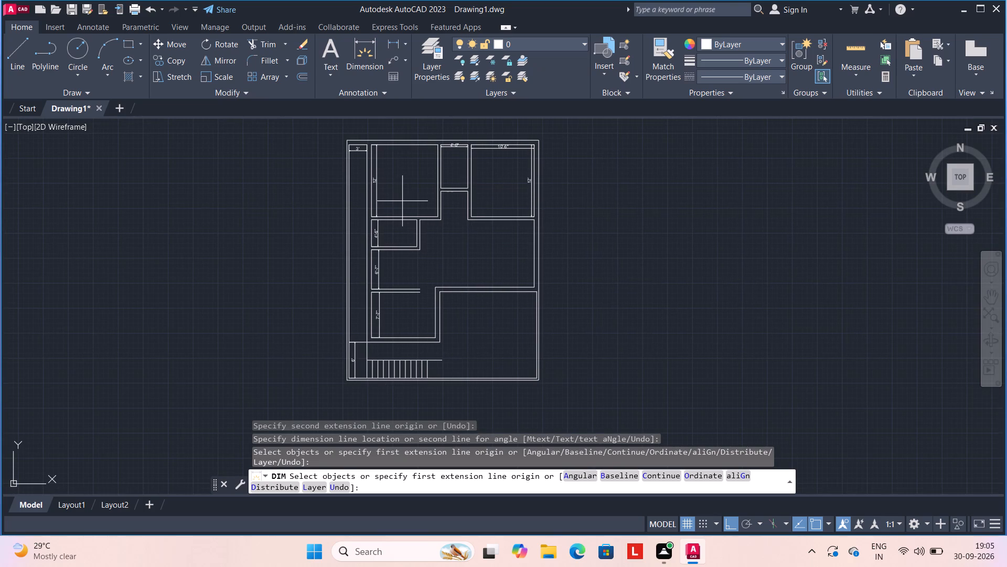
scroll(379, 151, up, 3)
scroll(375, 161, down, 1)
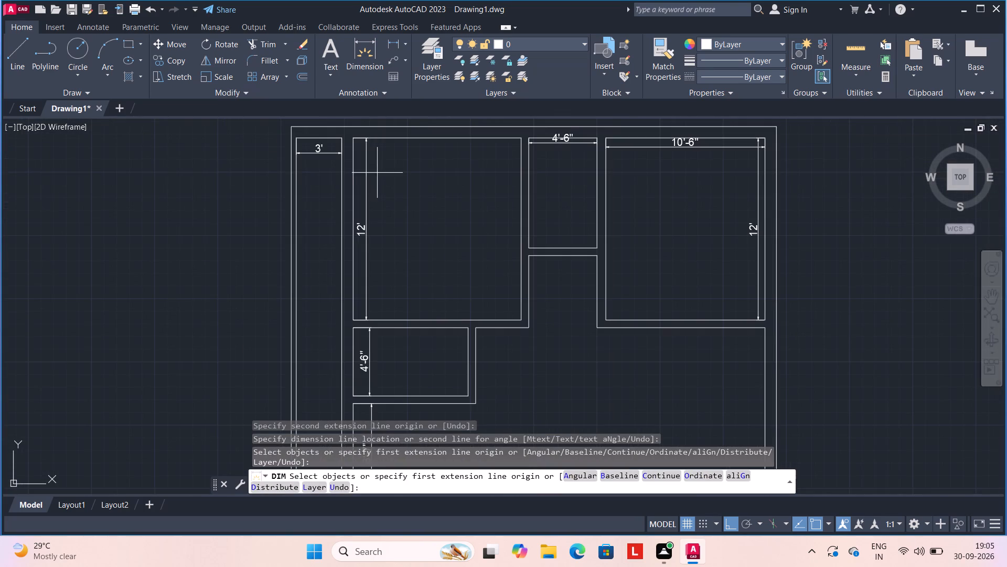
middle_drag(405, 176, 420, 260)
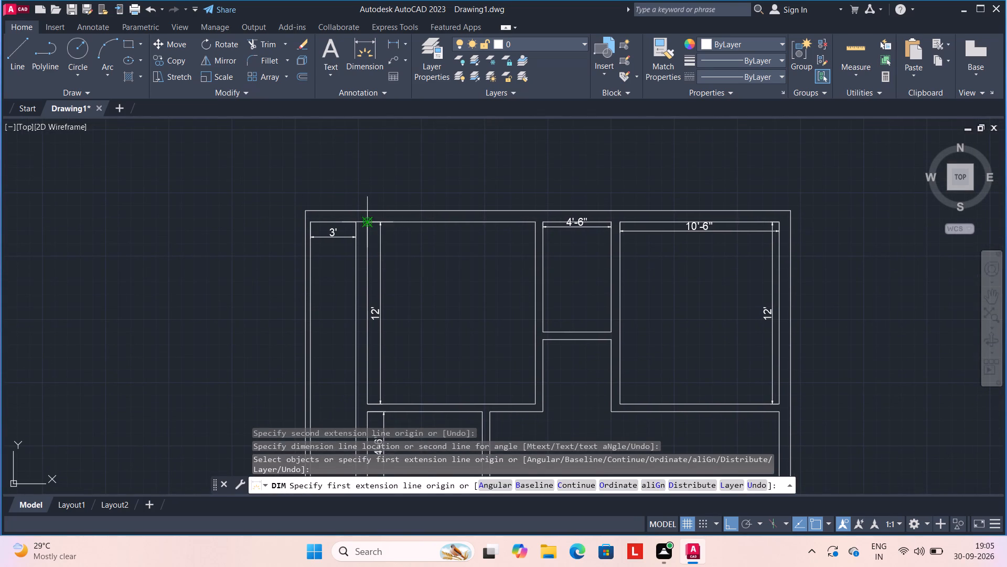
click(365, 222)
click(536, 225)
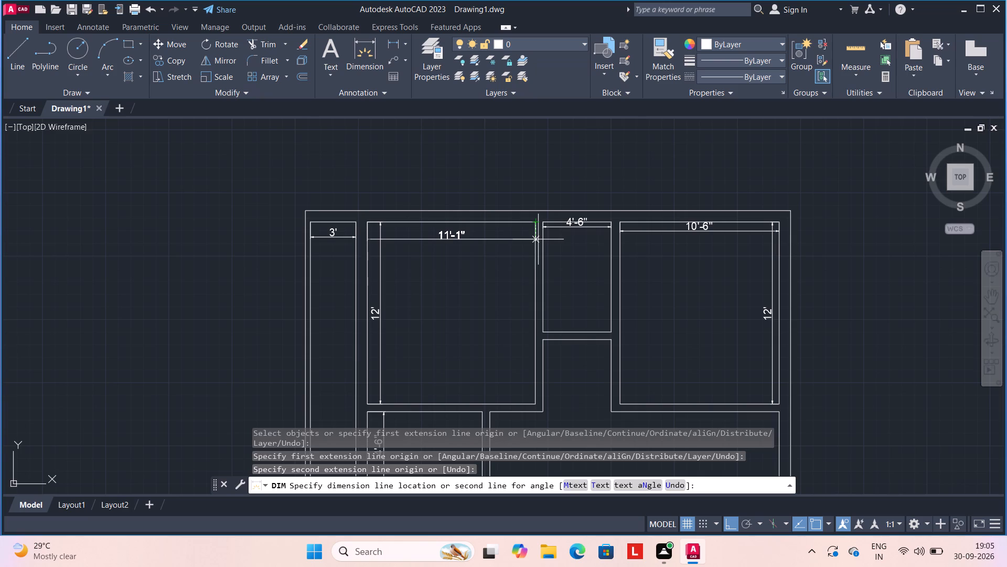
click(538, 239)
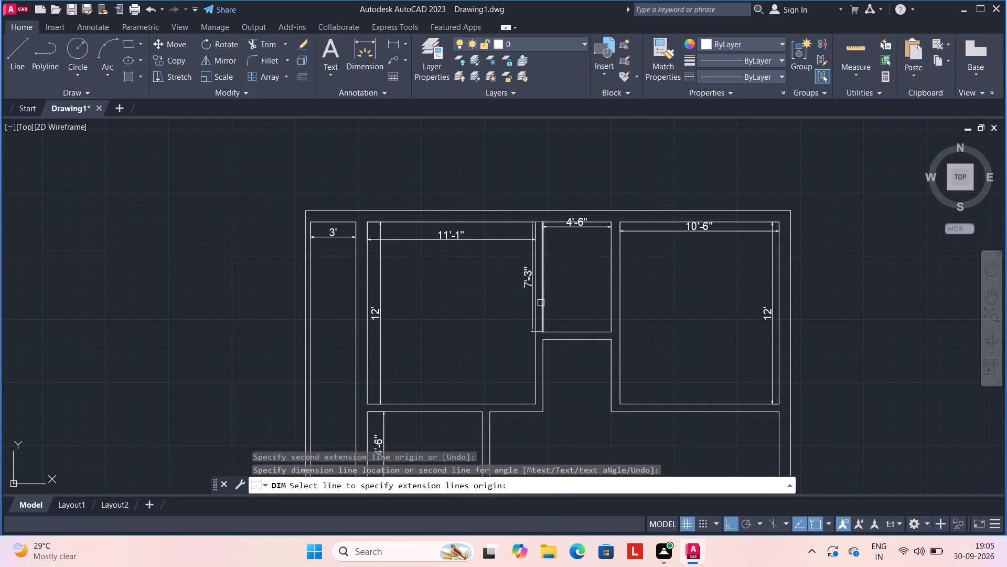
Dimension the left side of the small upper-middle room, placing the vertical dimension inside the room.
click(541, 306)
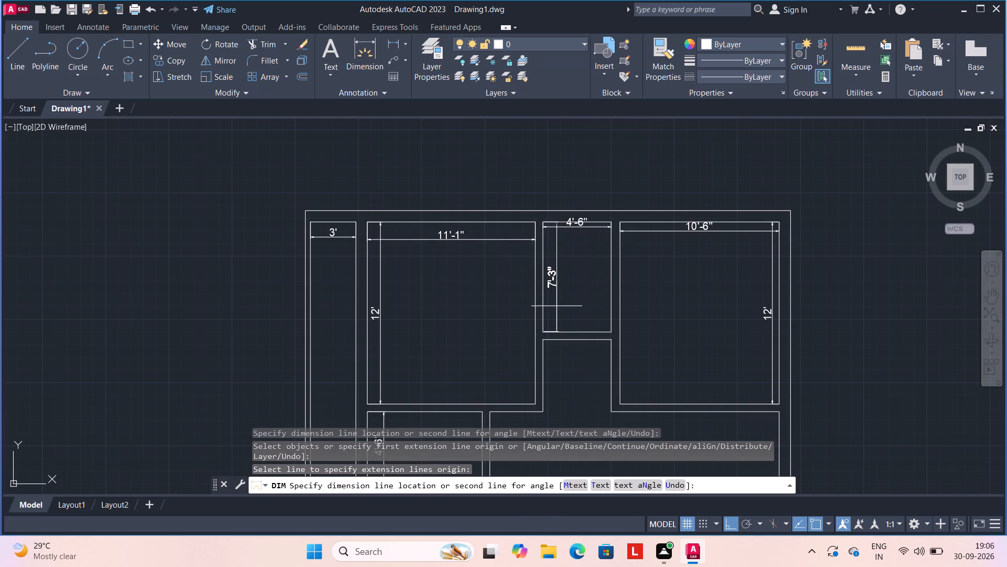
click(556, 306)
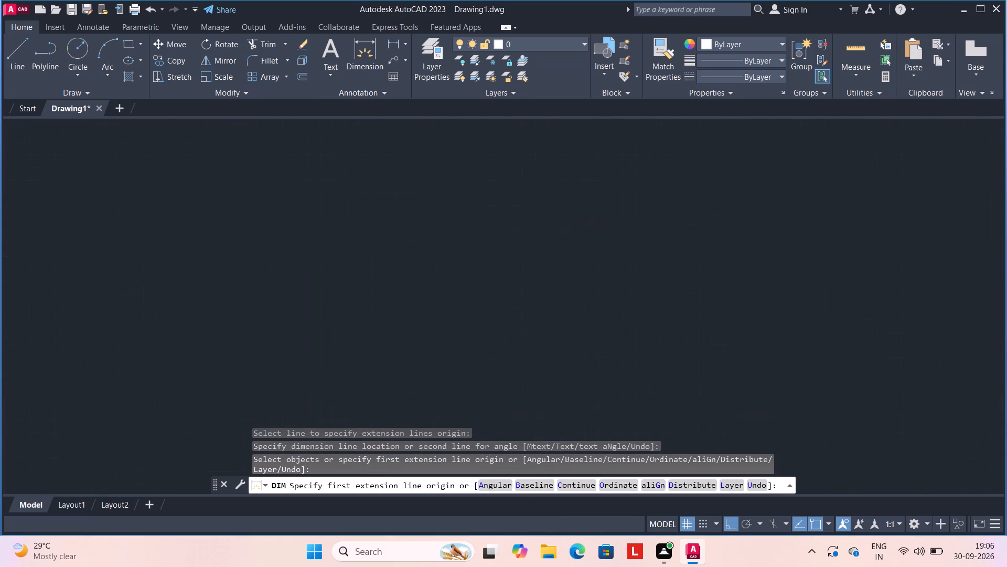
Dimension the height and width of the recess below the small upper-middle room, placing both dimensions inside it.
scroll(581, 367, down, 2)
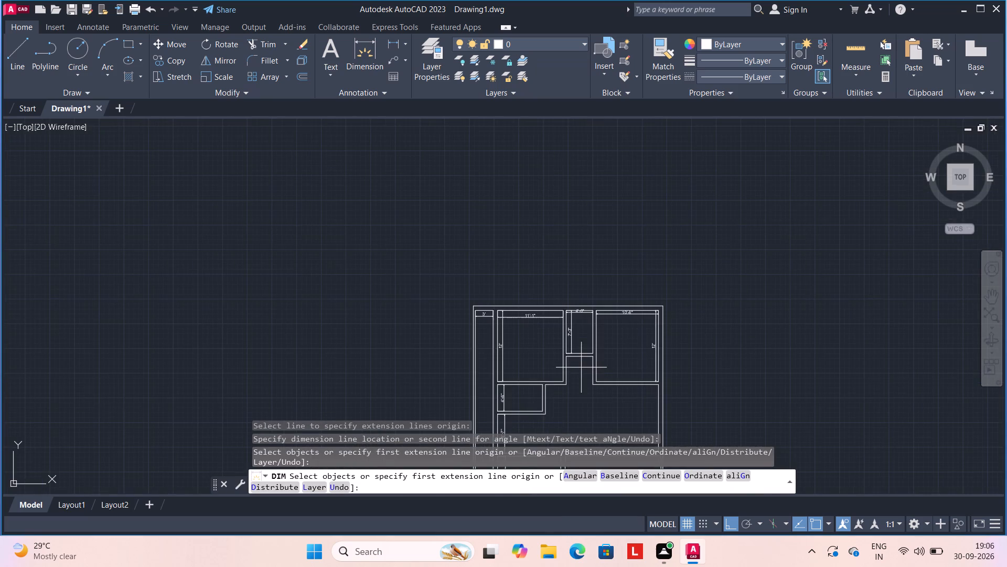
middle_drag(581, 377, 552, 225)
scroll(540, 217, up, 3)
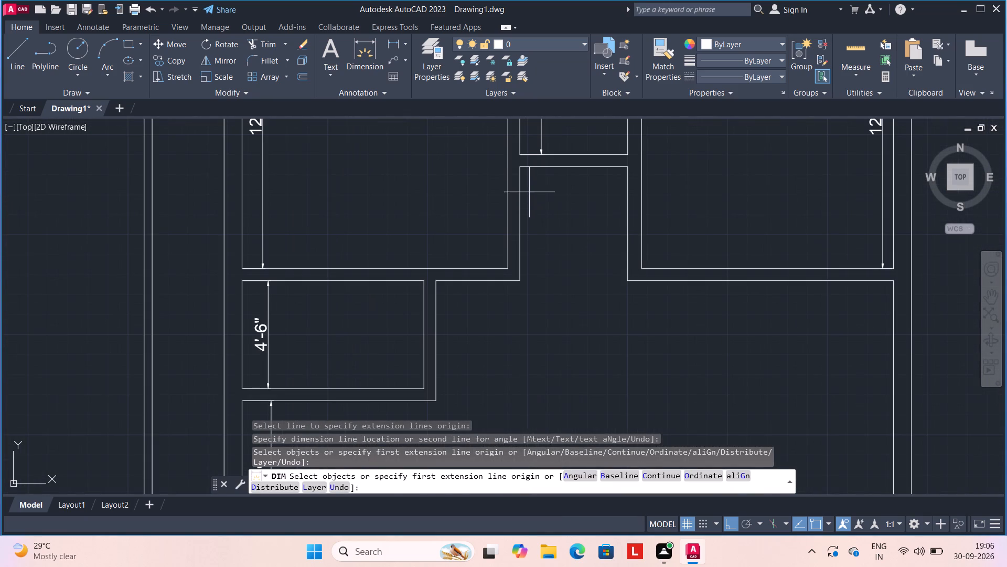
click(521, 168)
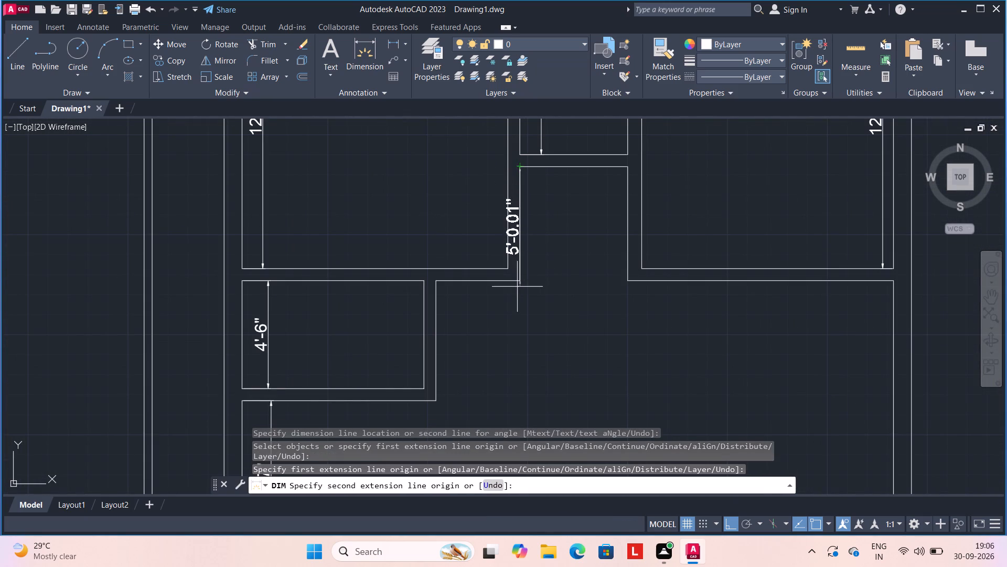
click(523, 281)
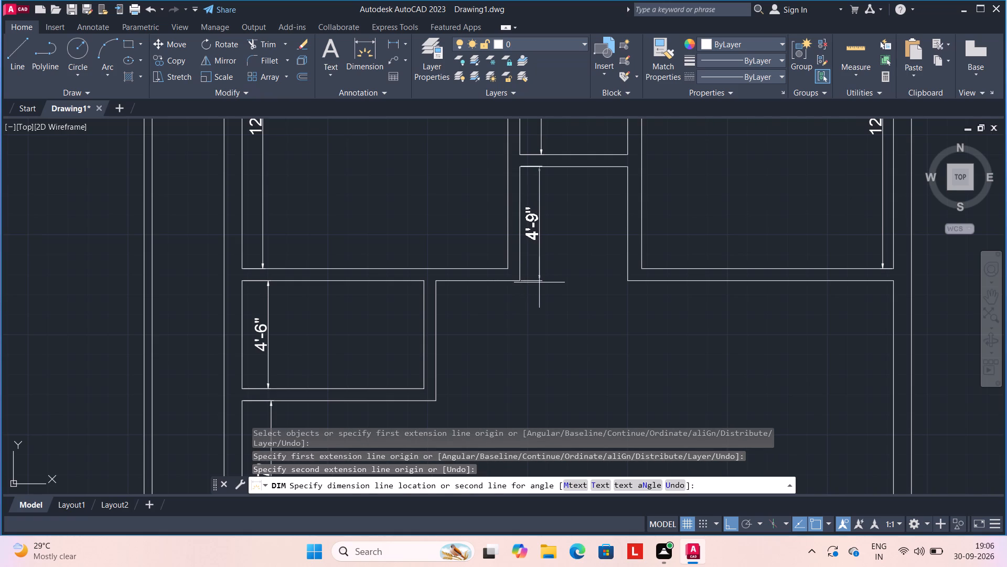
click(540, 282)
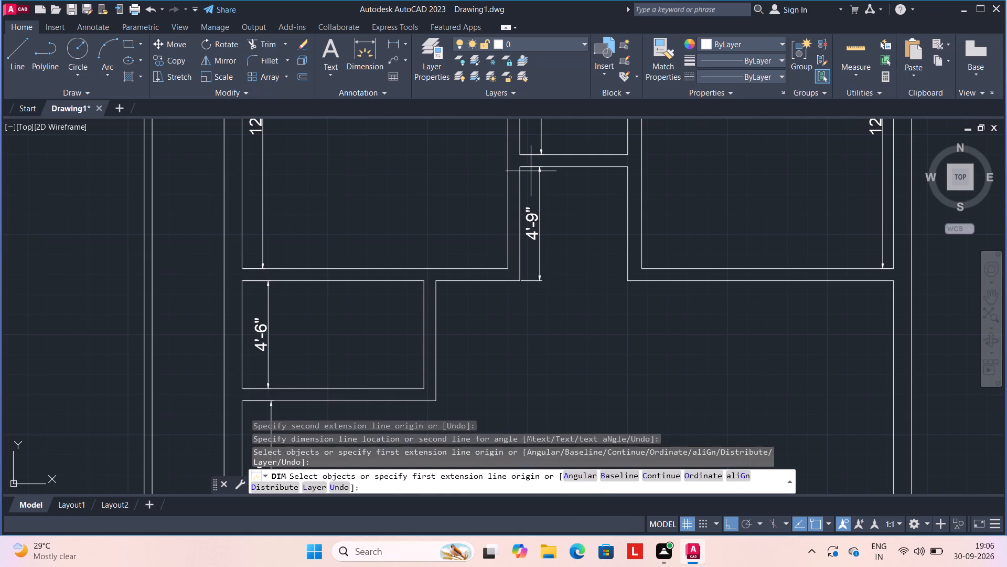
click(518, 170)
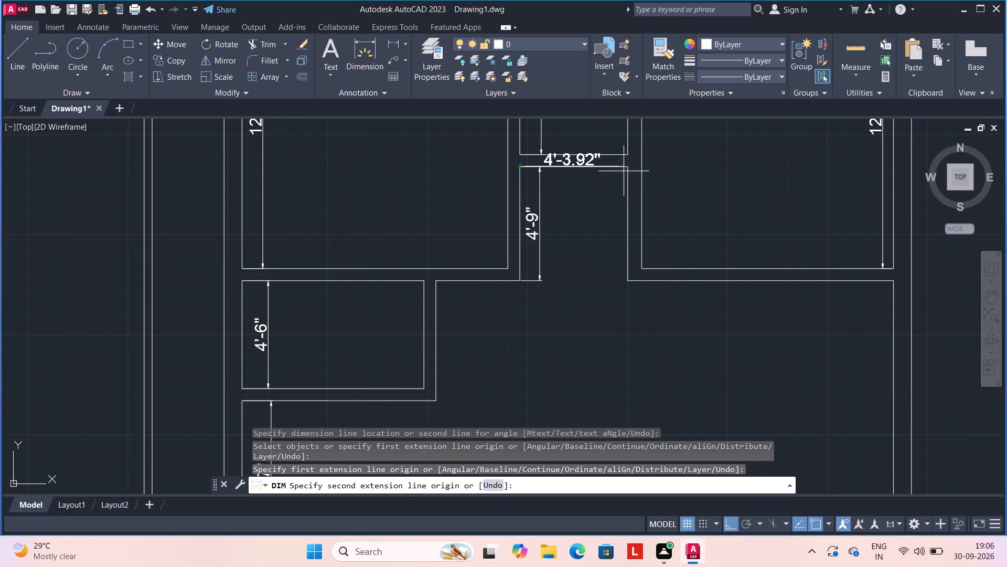
click(627, 169)
click(627, 190)
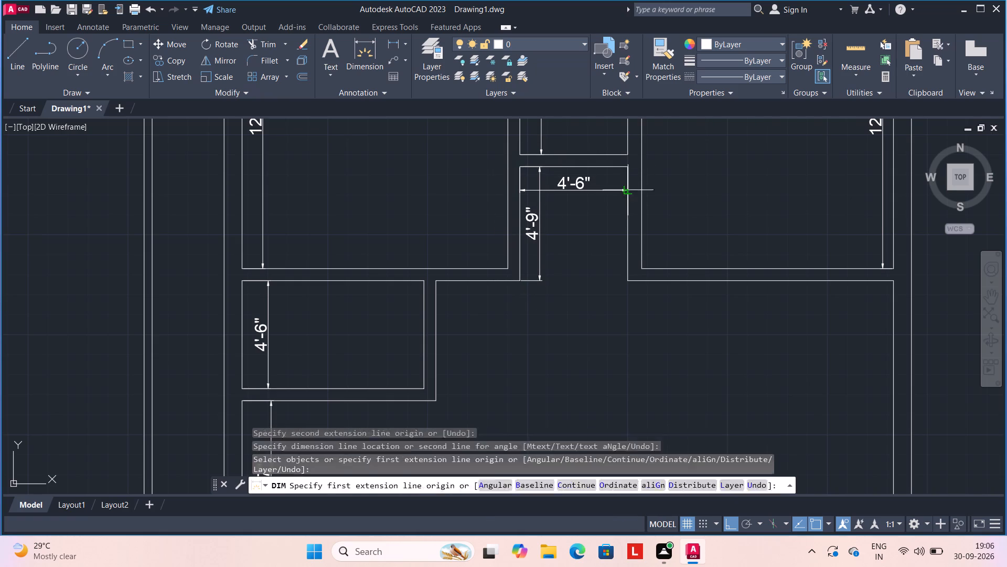
Dimension the short horizontal wall line between the recess and the small left room's outer corner, placing the dimension below it.
click(440, 280)
click(519, 281)
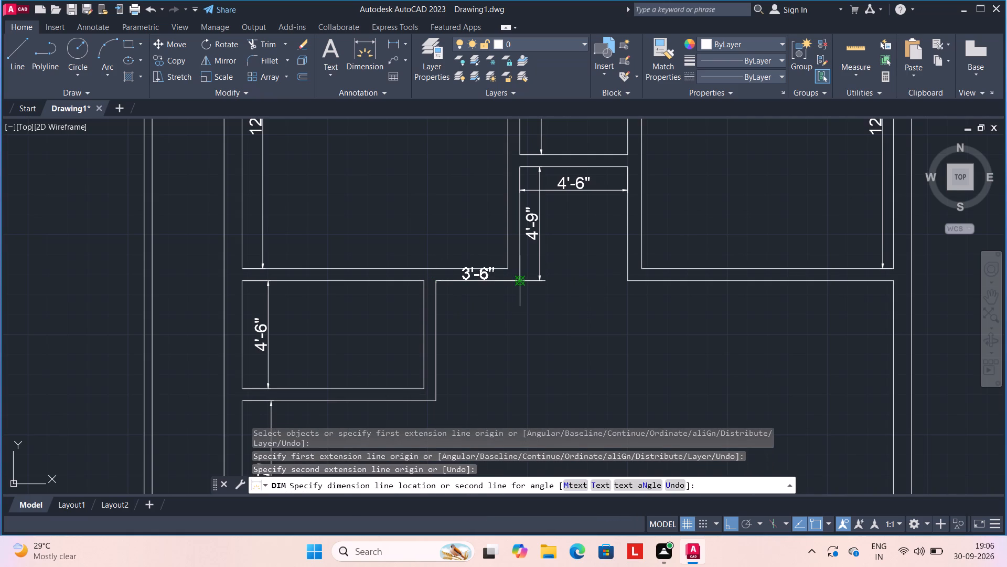
click(523, 297)
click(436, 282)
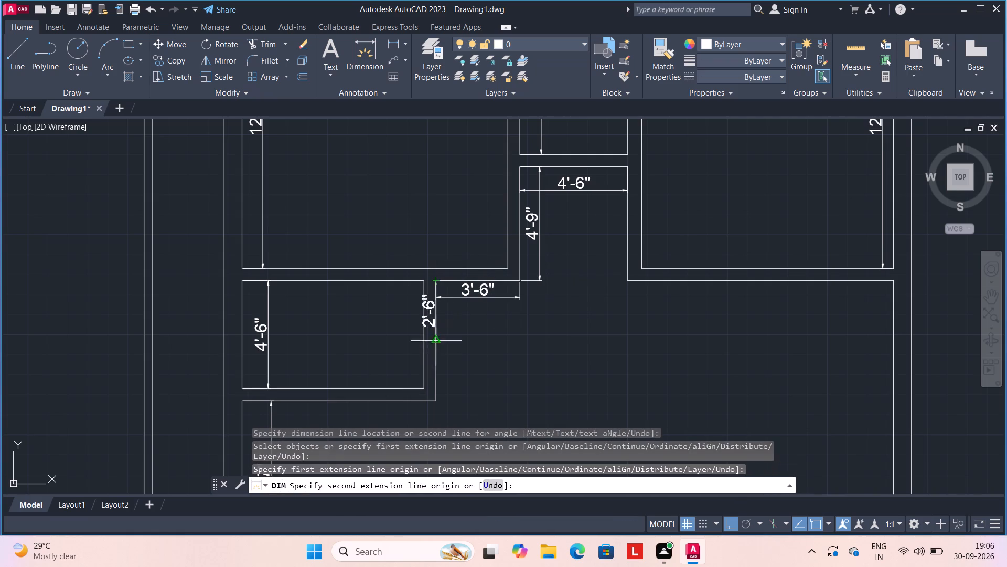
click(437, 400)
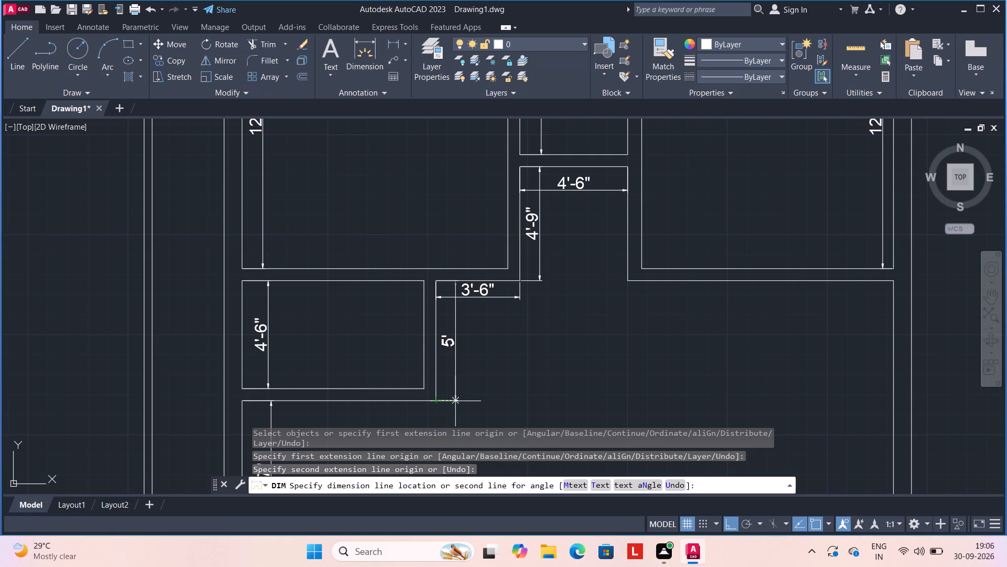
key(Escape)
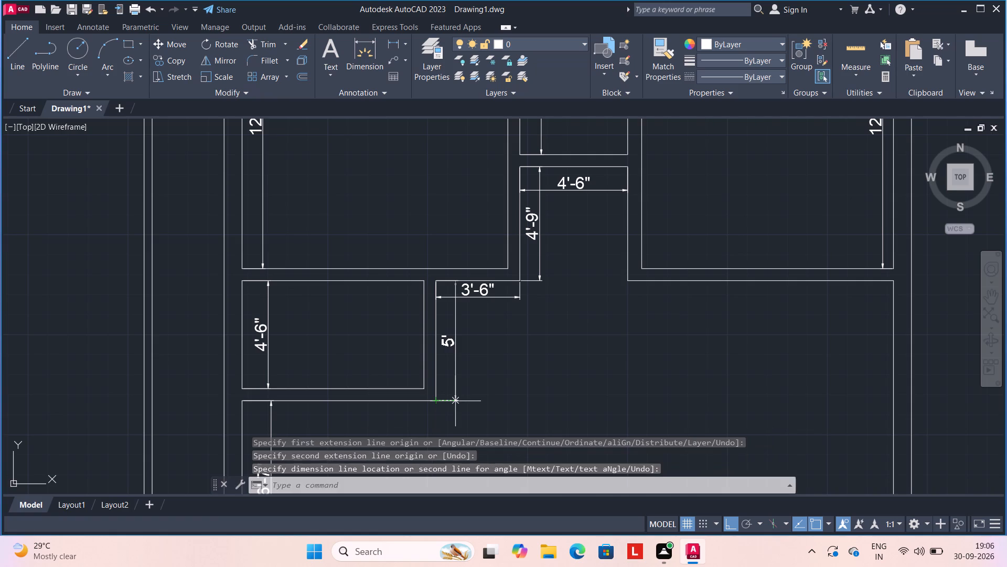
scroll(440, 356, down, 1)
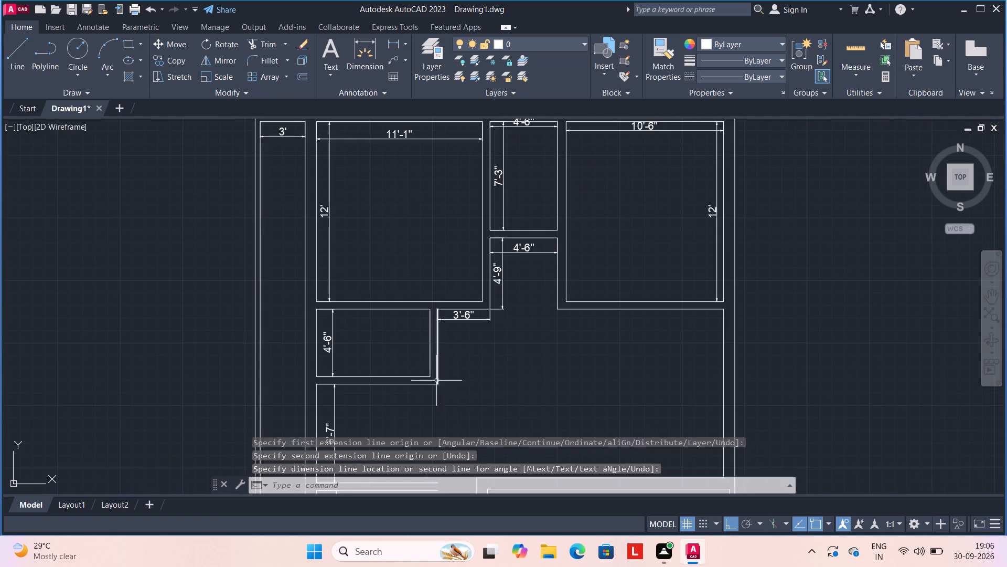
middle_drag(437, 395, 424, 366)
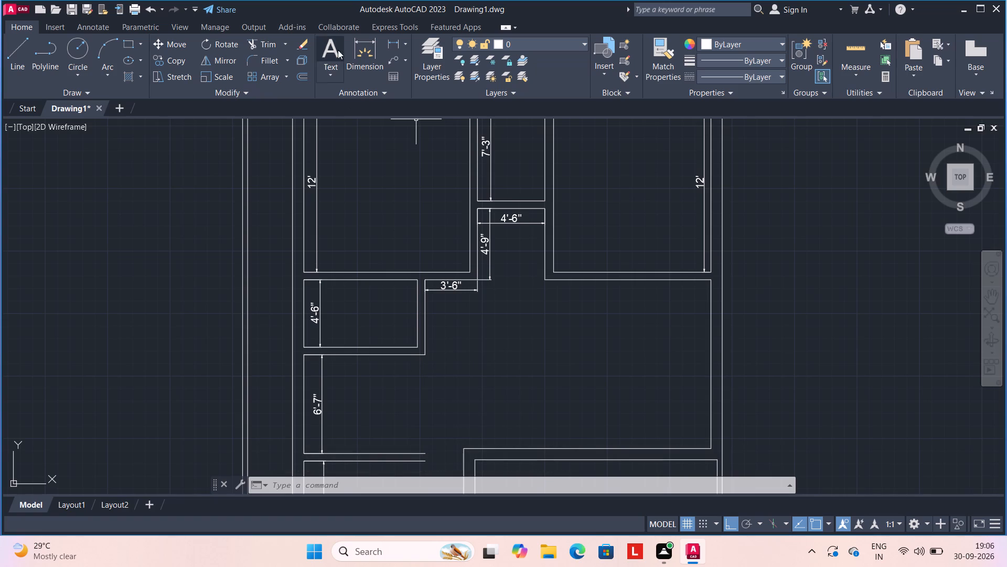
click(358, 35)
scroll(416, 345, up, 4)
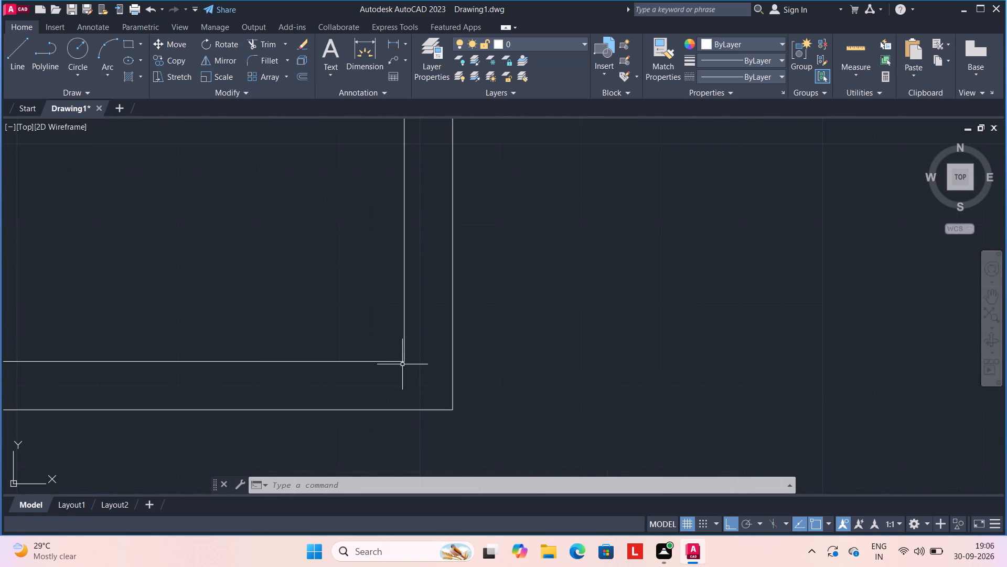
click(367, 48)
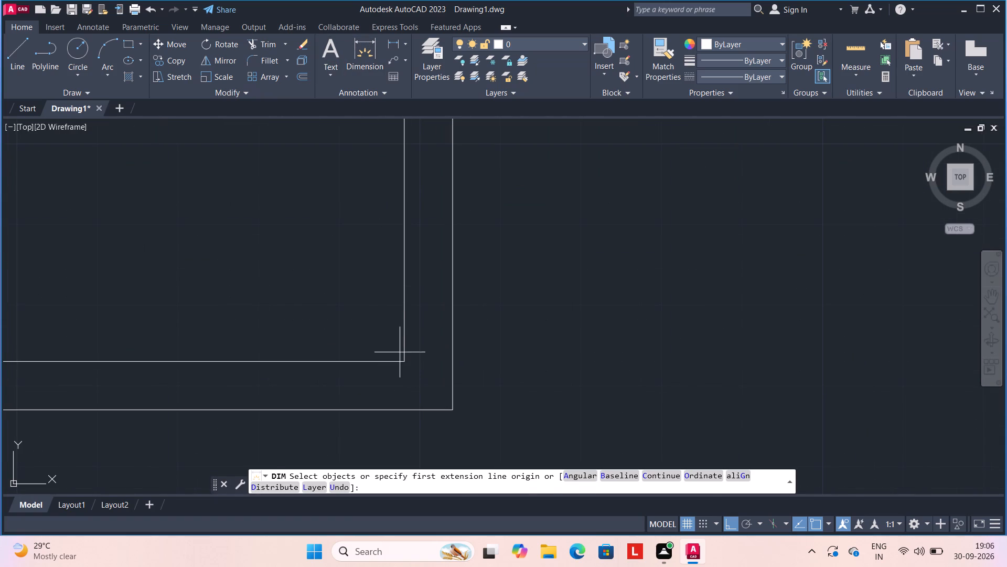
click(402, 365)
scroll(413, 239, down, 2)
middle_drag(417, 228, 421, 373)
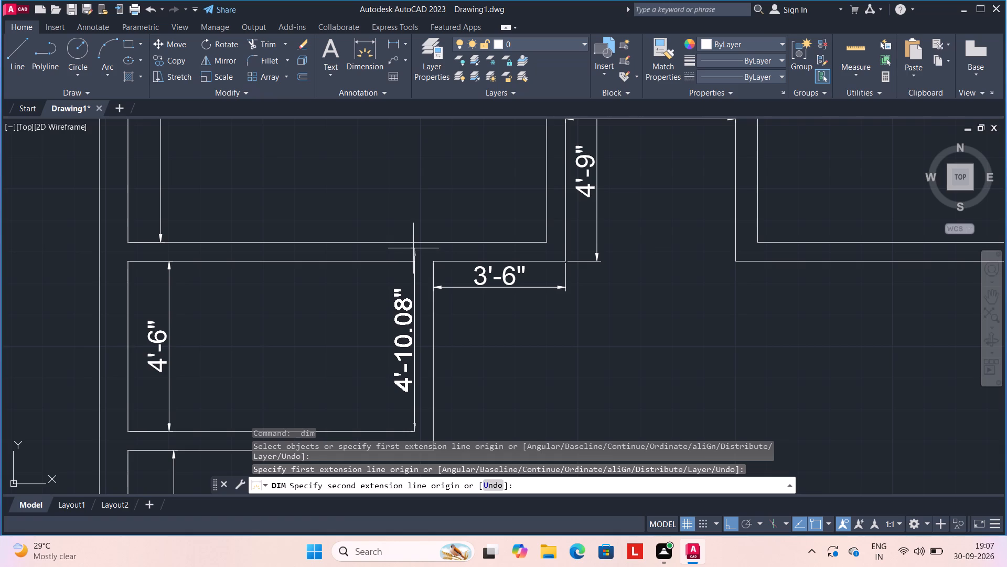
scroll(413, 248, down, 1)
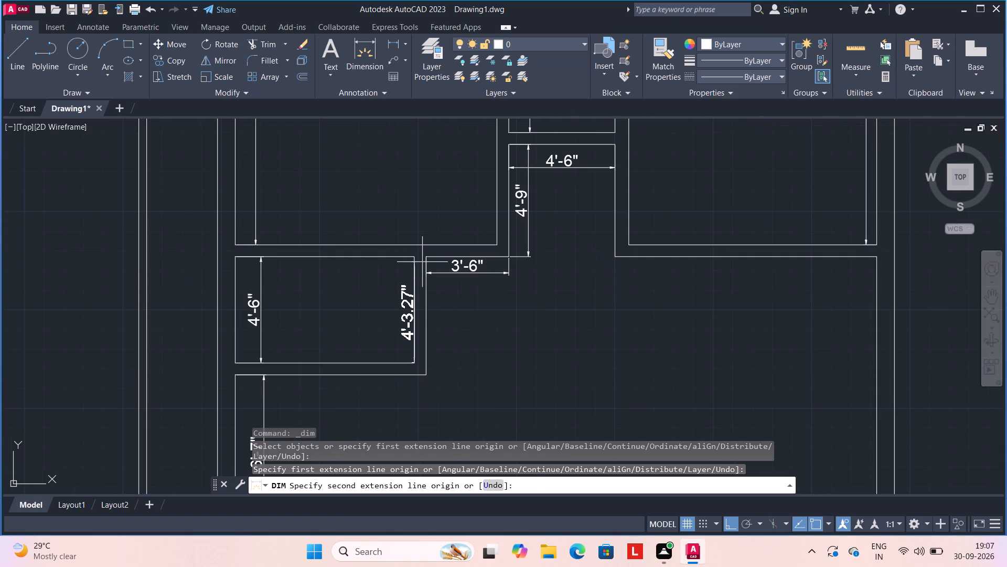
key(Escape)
Dimension the right side of the large central room, placing the vertical dimension just inside the wall.
scroll(448, 332, down, 2)
middle_drag(472, 364, 462, 296)
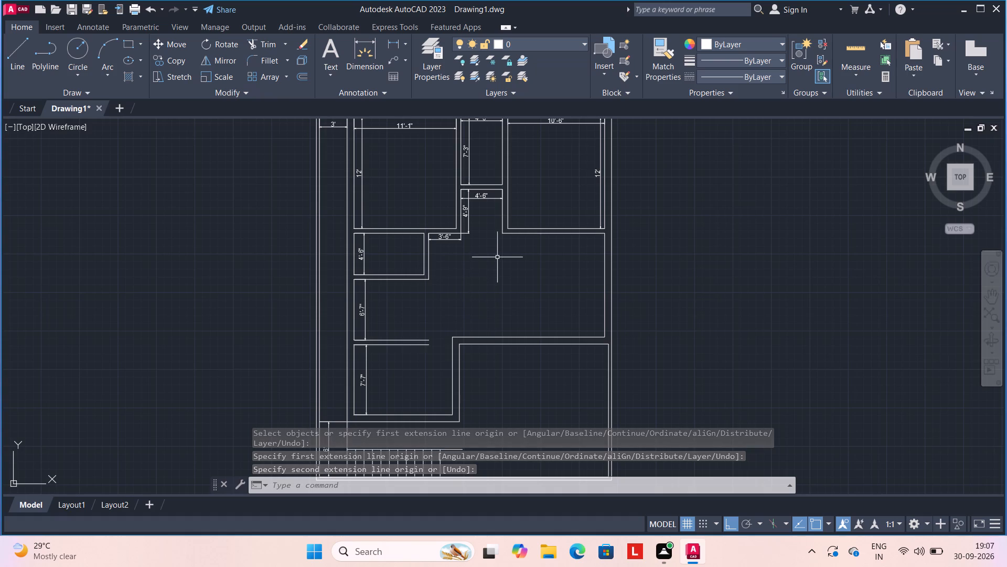
click(368, 48)
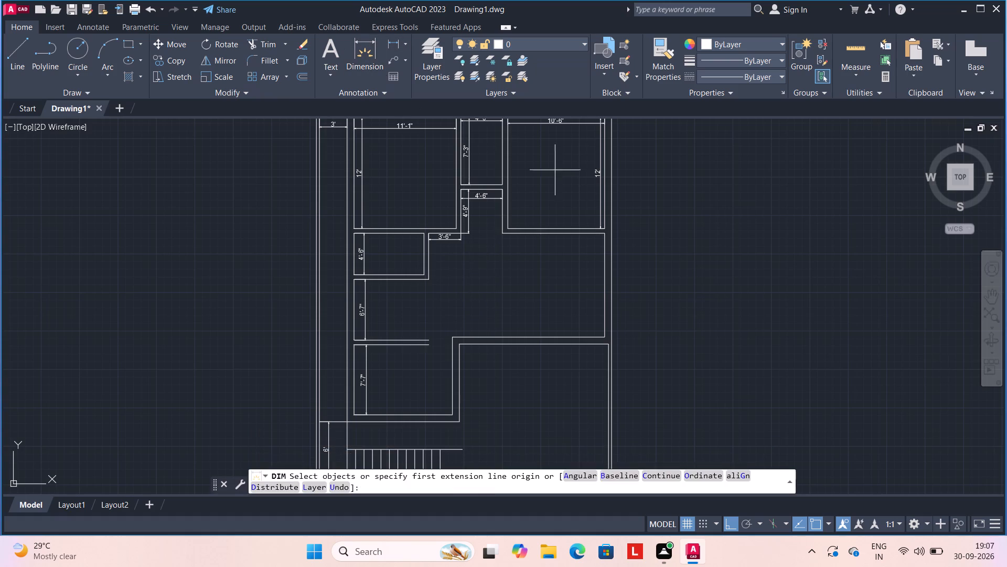
scroll(598, 246, up, 2)
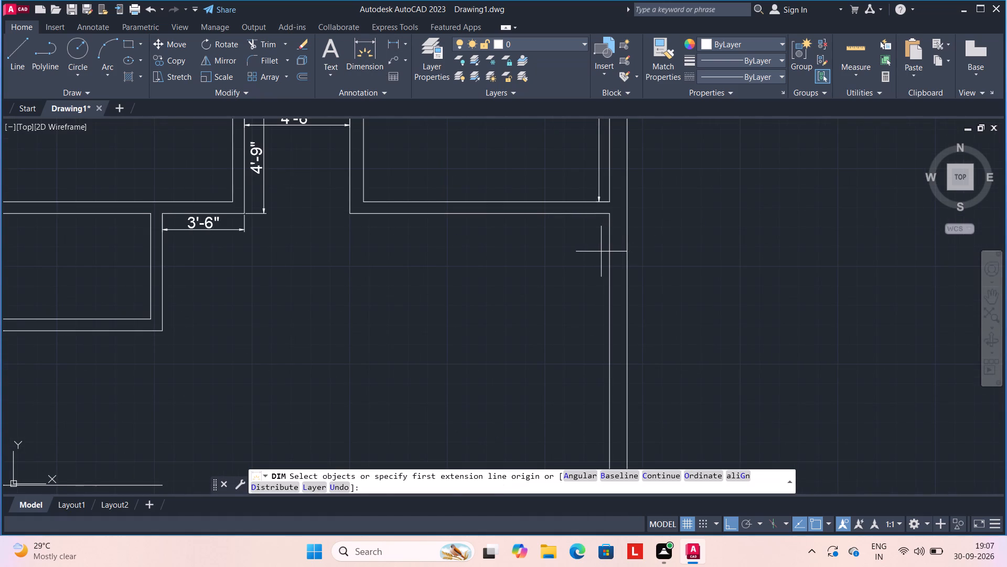
click(609, 264)
click(583, 264)
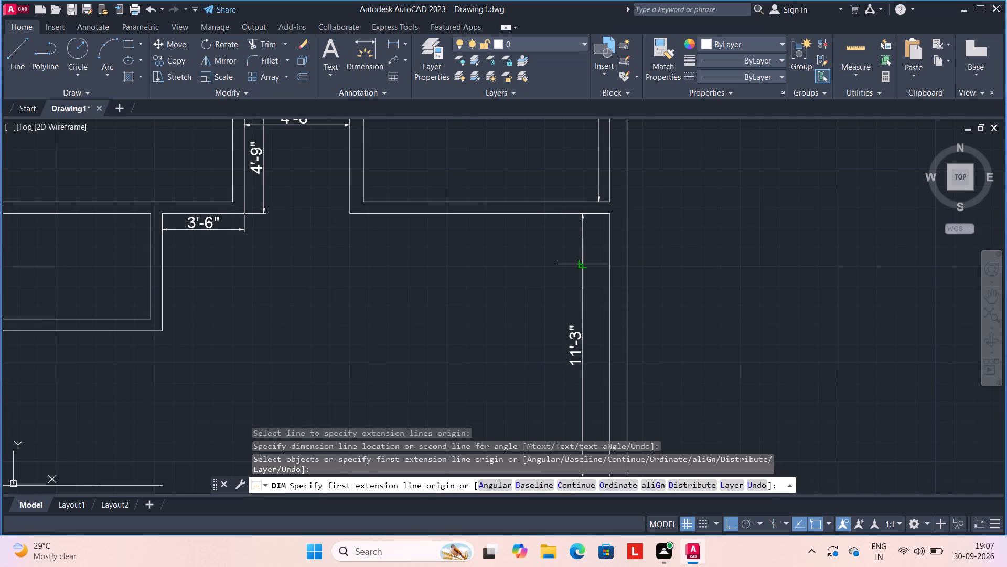
scroll(583, 264, down, 2)
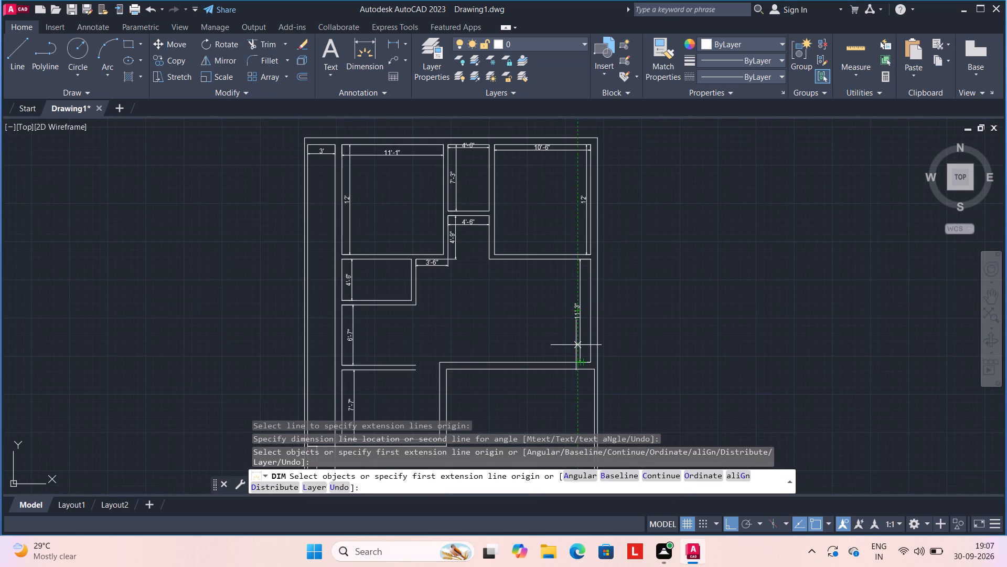
middle_drag(575, 345, 523, 302)
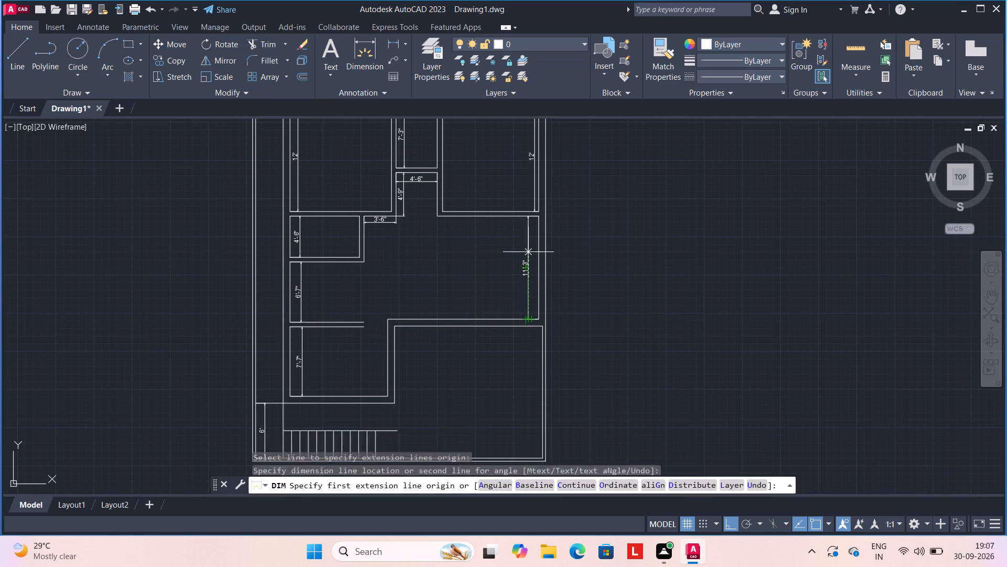
scroll(524, 300, up, 2)
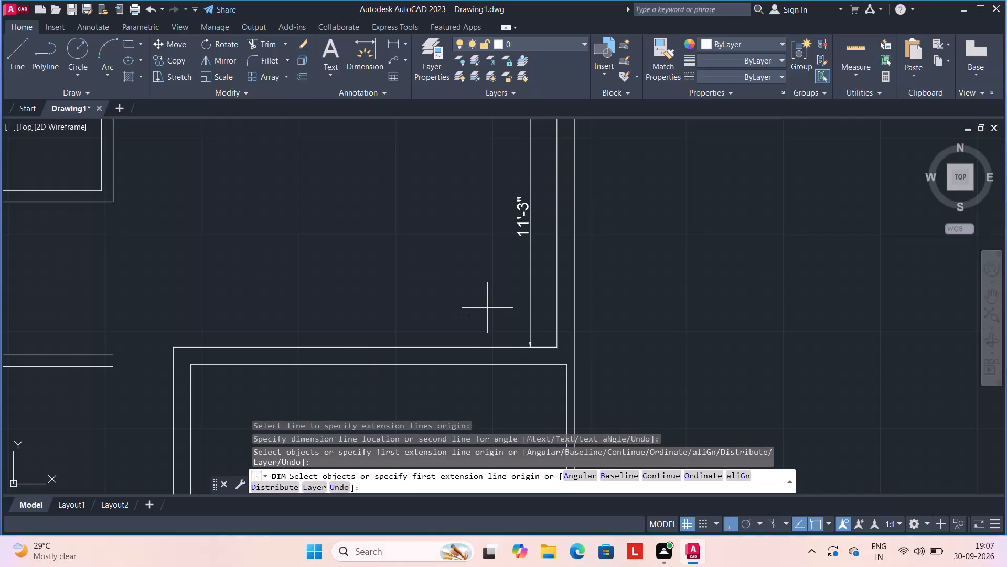
key(Escape)
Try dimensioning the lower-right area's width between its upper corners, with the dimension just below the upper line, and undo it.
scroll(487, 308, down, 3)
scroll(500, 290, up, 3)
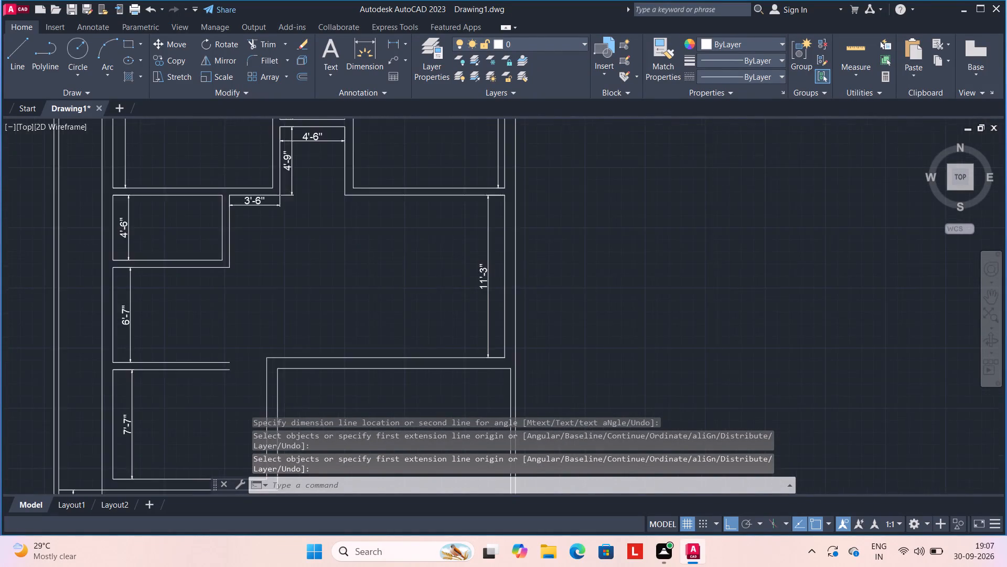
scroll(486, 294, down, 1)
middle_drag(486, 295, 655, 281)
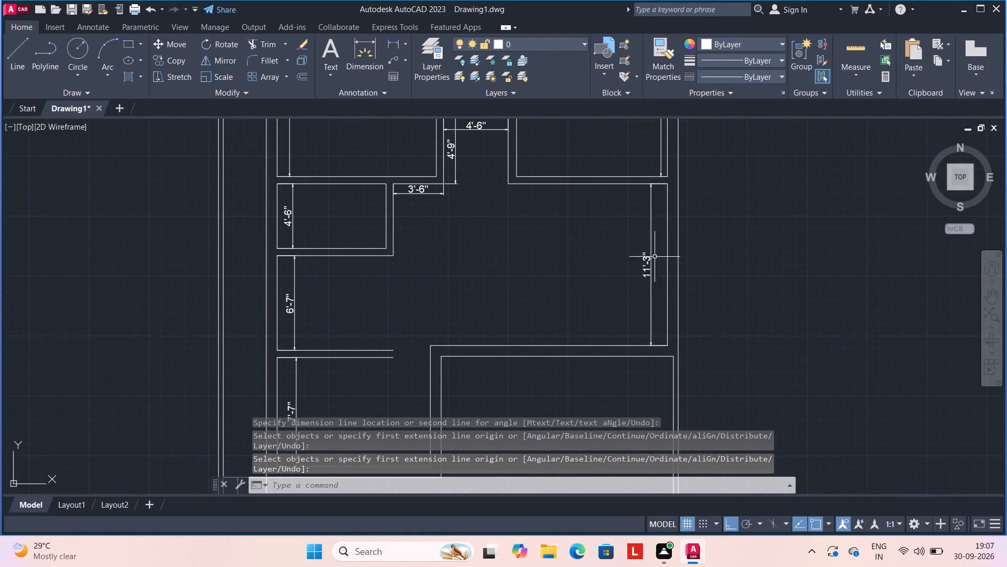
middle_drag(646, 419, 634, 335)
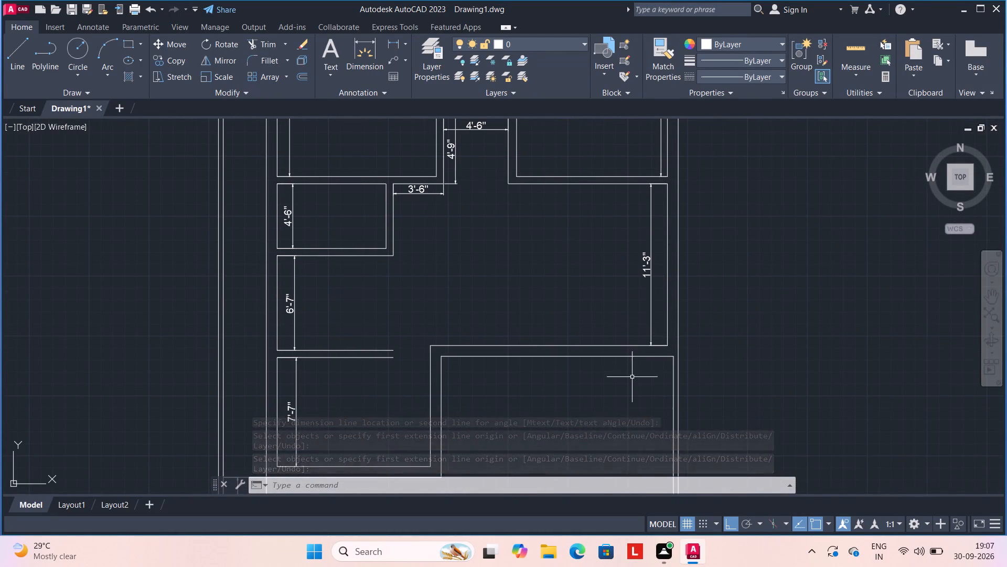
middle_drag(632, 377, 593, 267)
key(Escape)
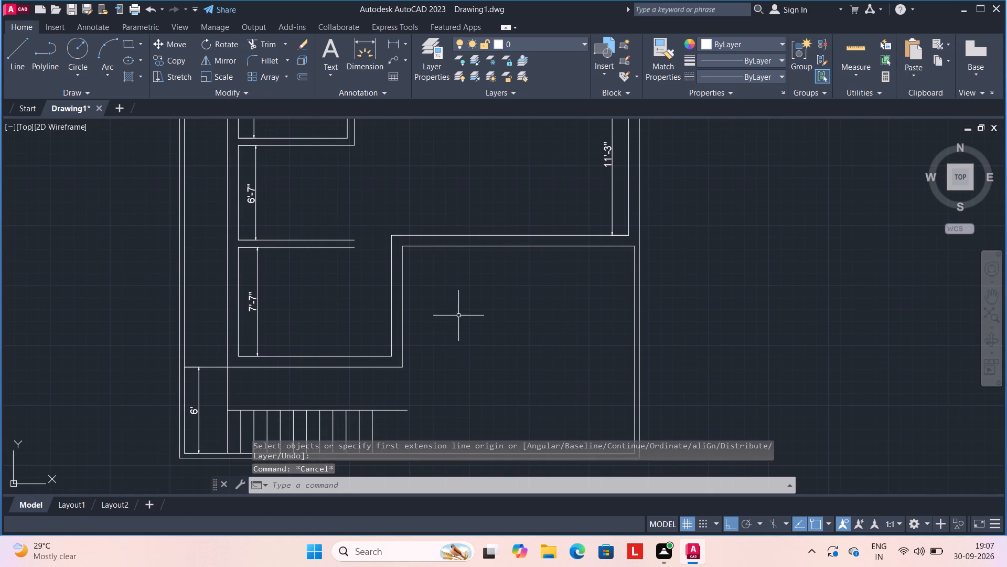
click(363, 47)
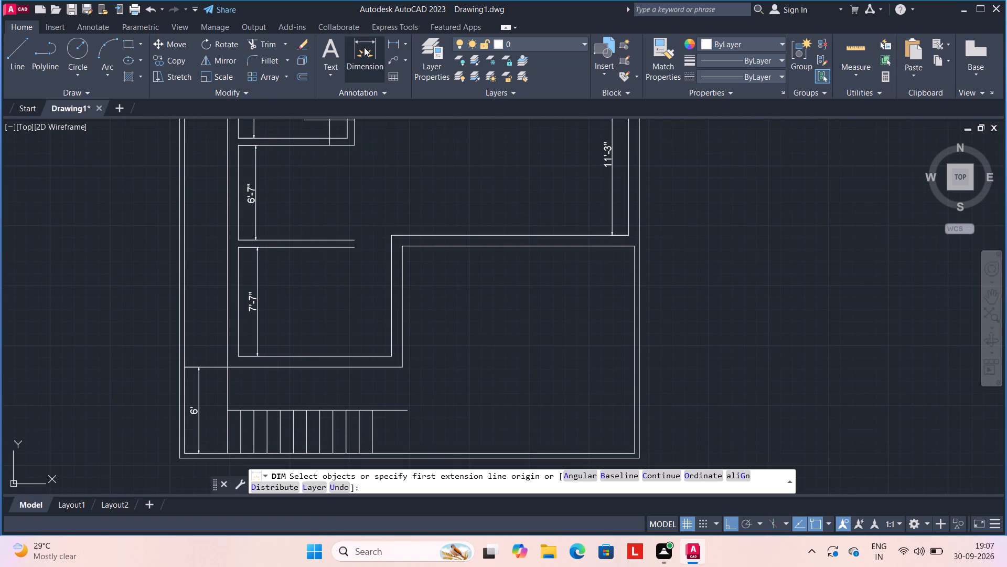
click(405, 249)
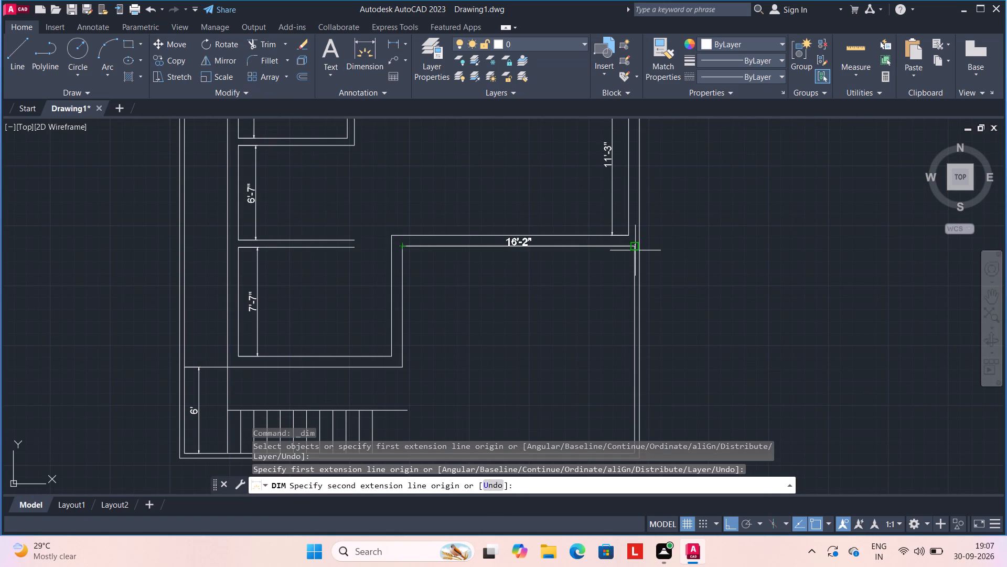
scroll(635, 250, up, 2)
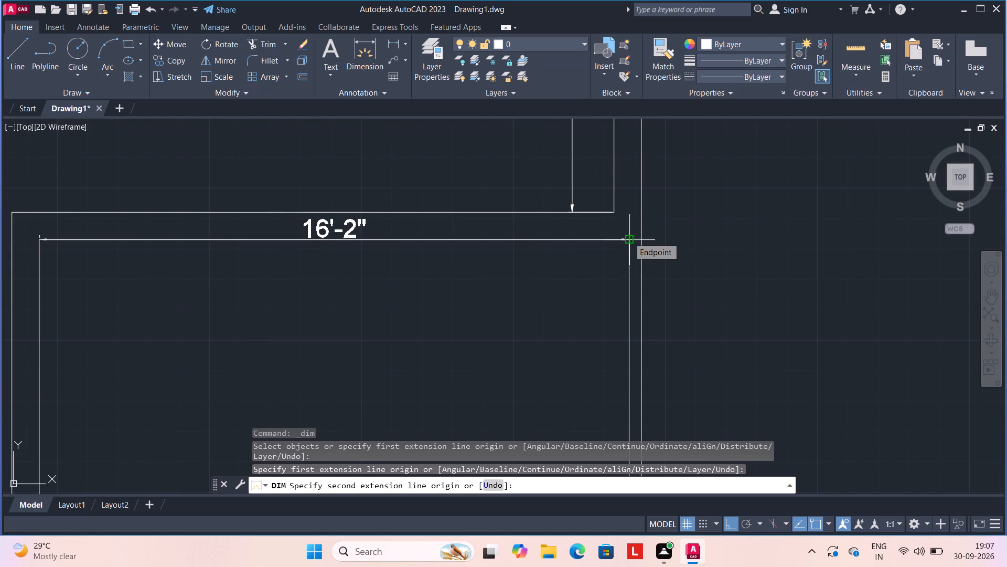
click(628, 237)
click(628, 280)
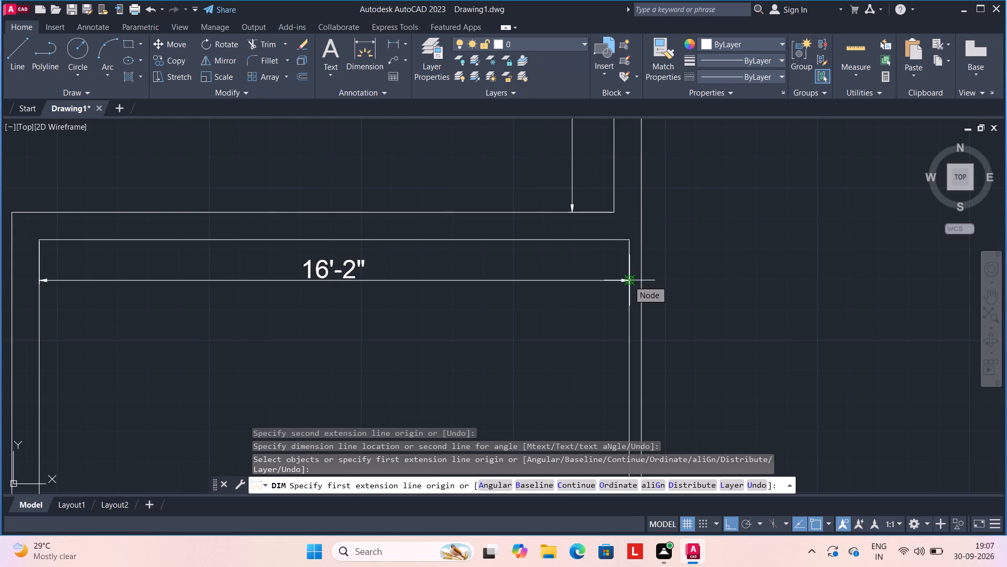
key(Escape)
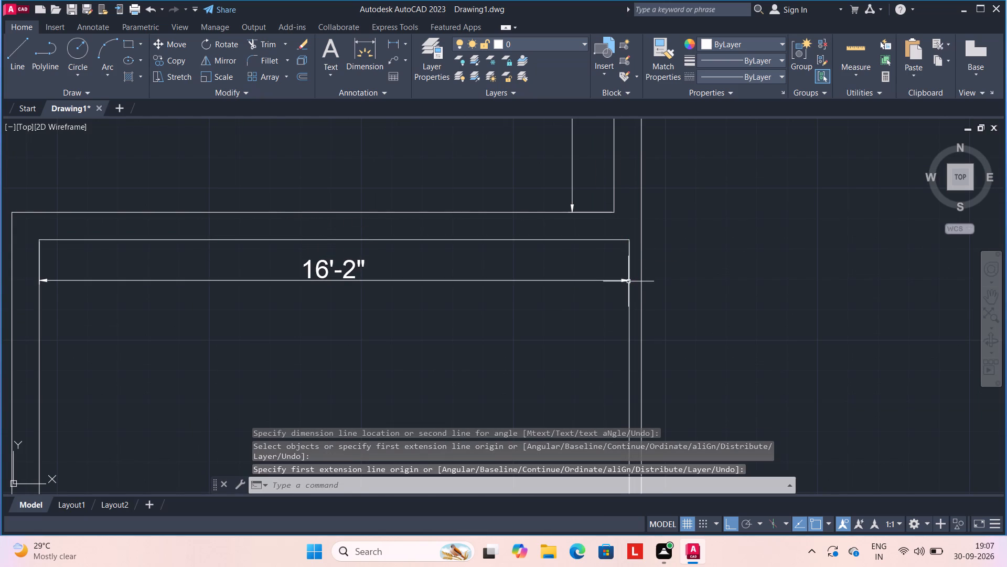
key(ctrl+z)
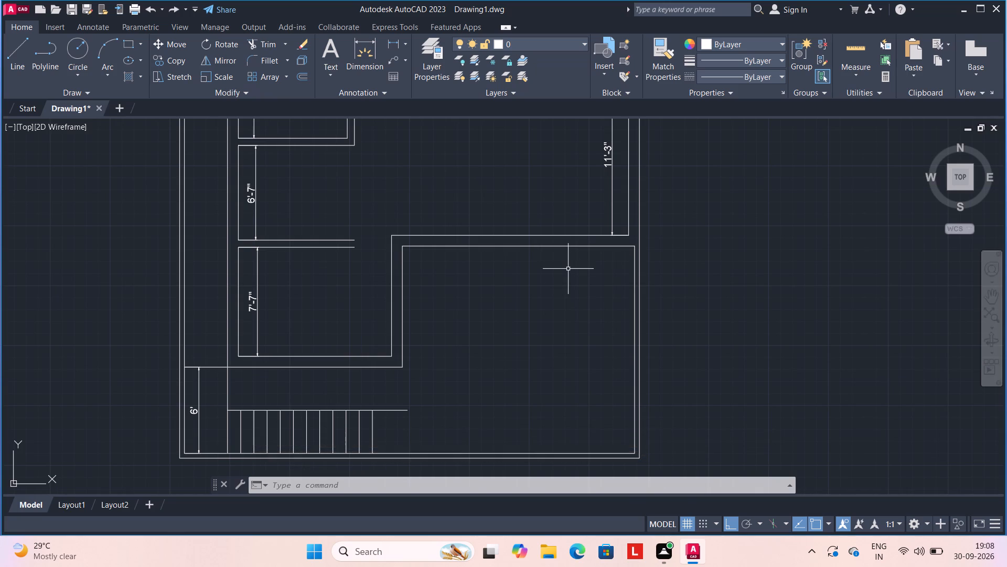
Dimension the width of the lower-left room between its bottom inner corners, placing the dimension inside above the bottom wall.
scroll(568, 269, down, 1)
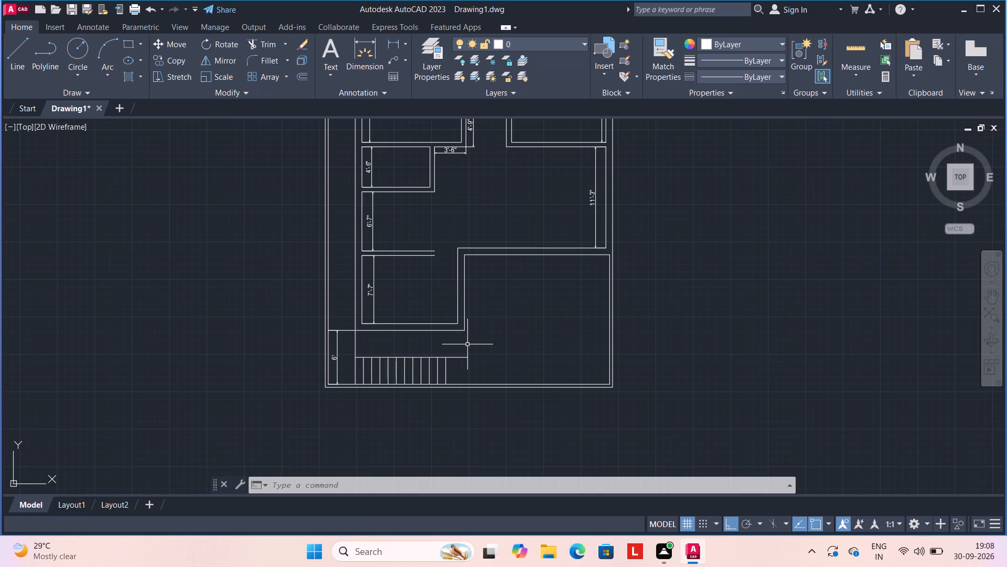
click(362, 53)
scroll(459, 341, up, 3)
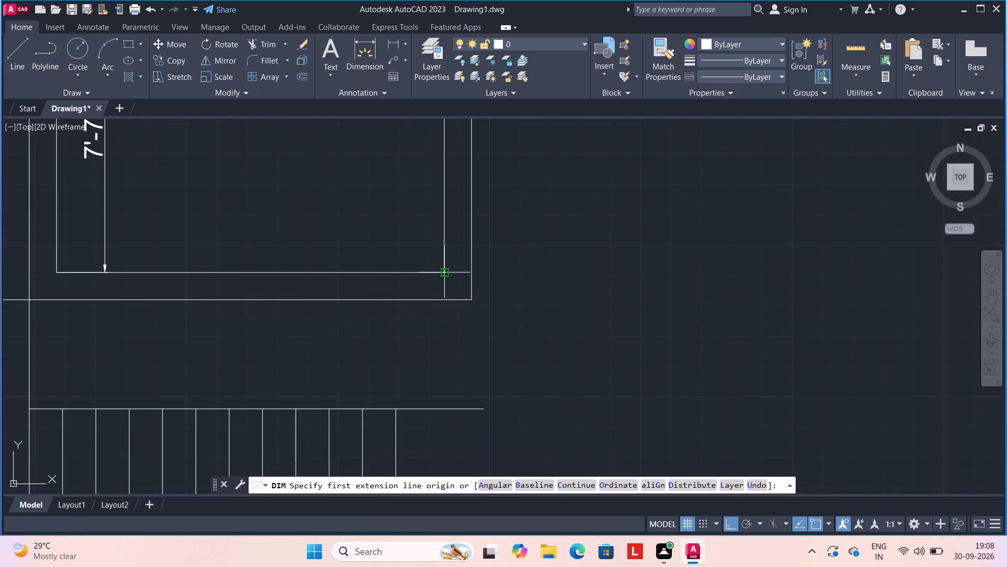
click(443, 273)
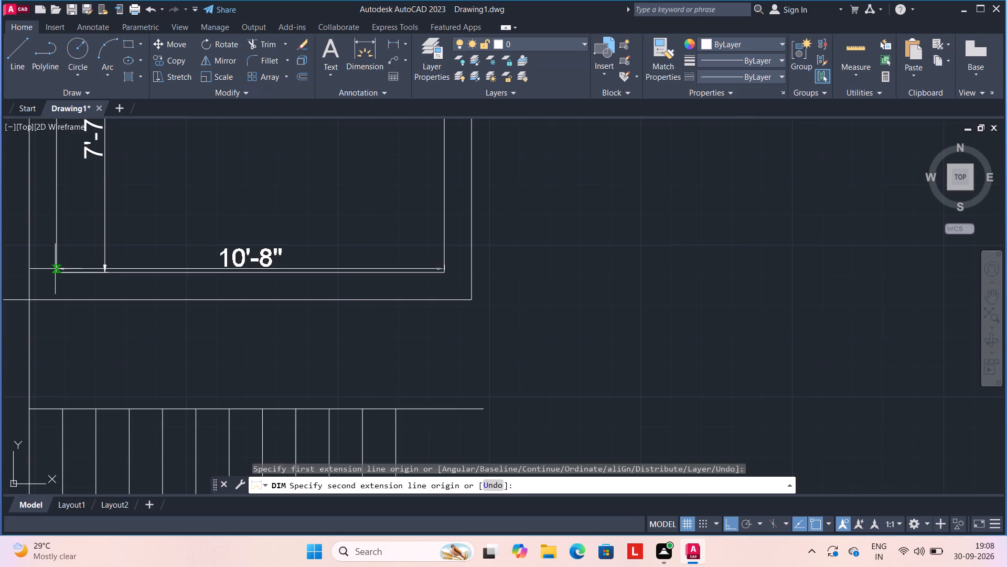
click(55, 269)
click(69, 213)
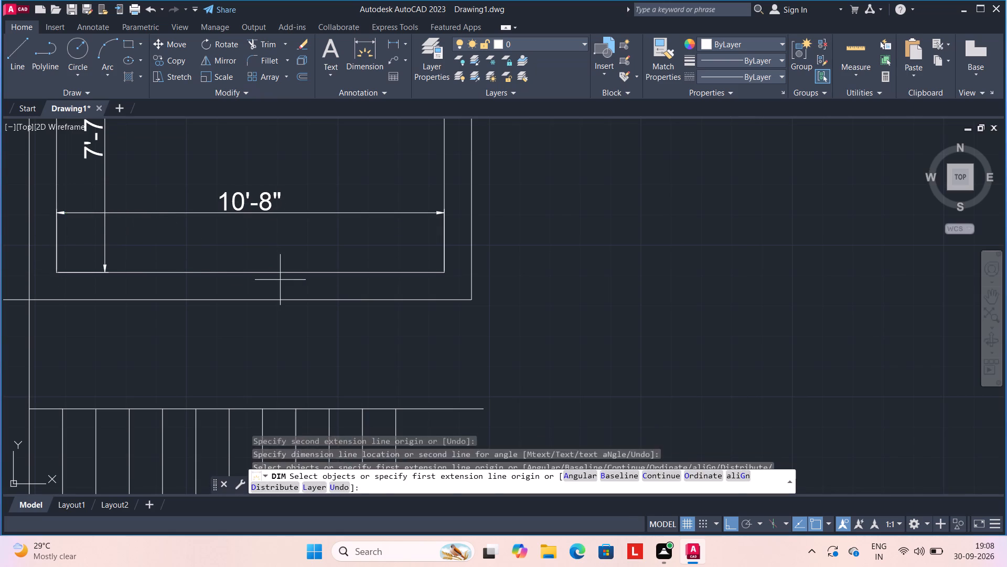
scroll(282, 280, down, 3)
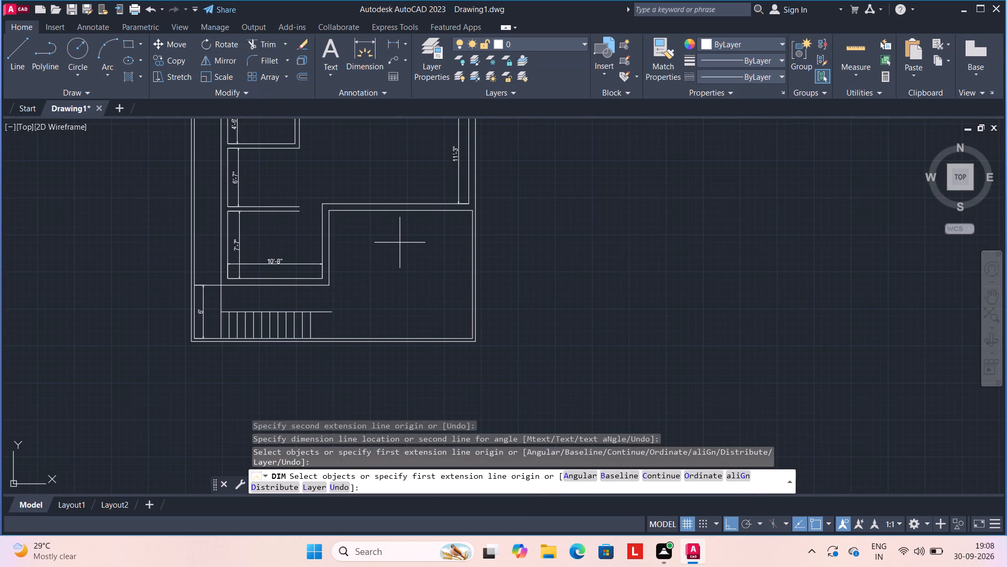
middle_drag(400, 243, 403, 382)
scroll(384, 309, down, 1)
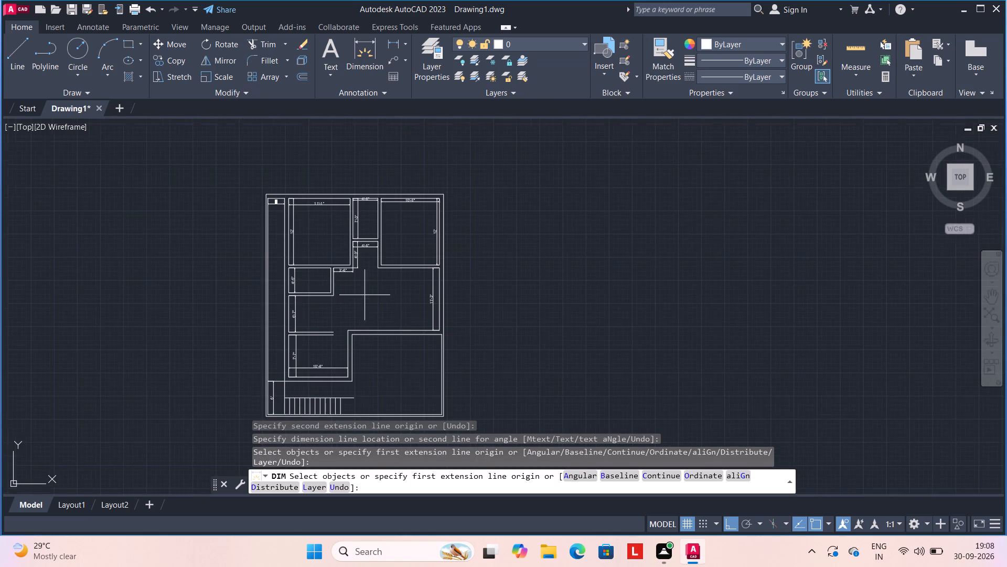
scroll(365, 295, up, 2)
scroll(361, 237, down, 1)
middle_drag(361, 237, 376, 359)
scroll(387, 330, up, 2)
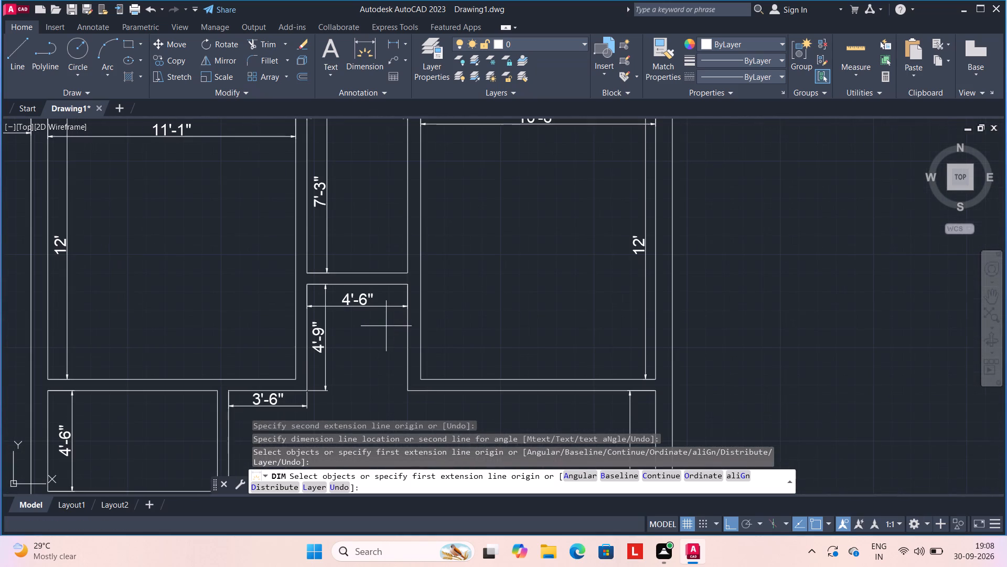
scroll(449, 310, down, 1)
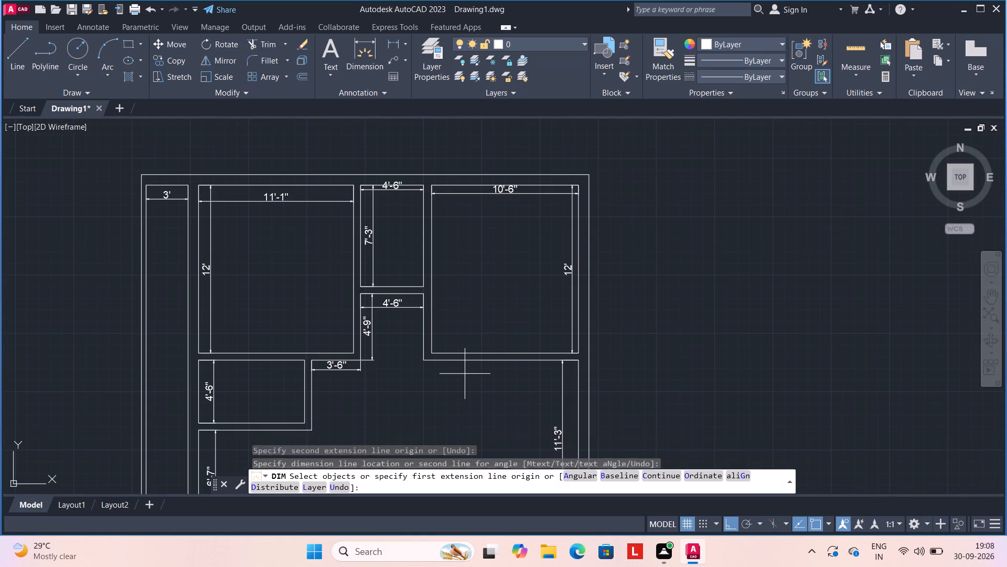
key(Escape)
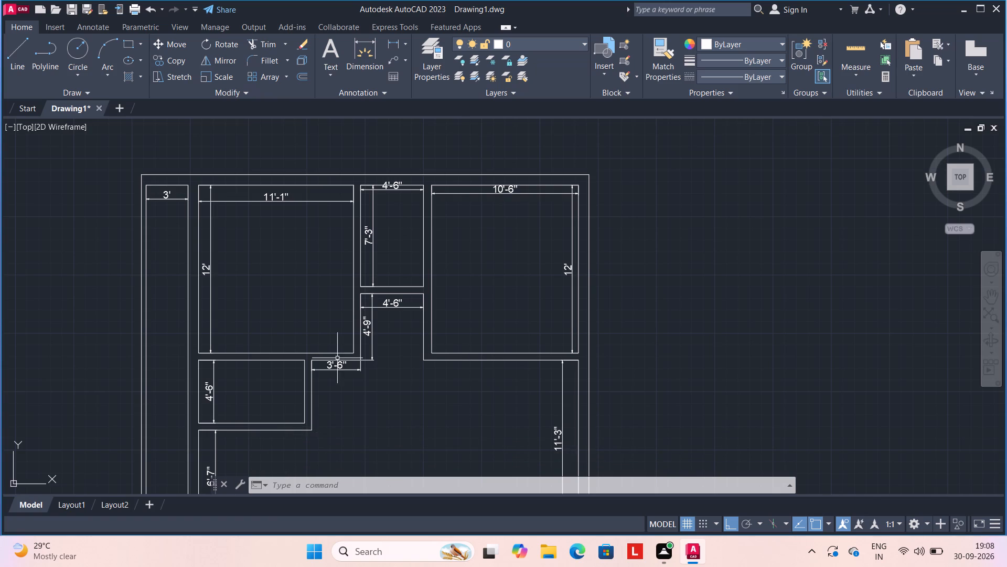
Draw a line across the upper-left room's right wall, 2" above its bottom inner corner, and delete the short 2" guide segment.
key(l)
key(Return)
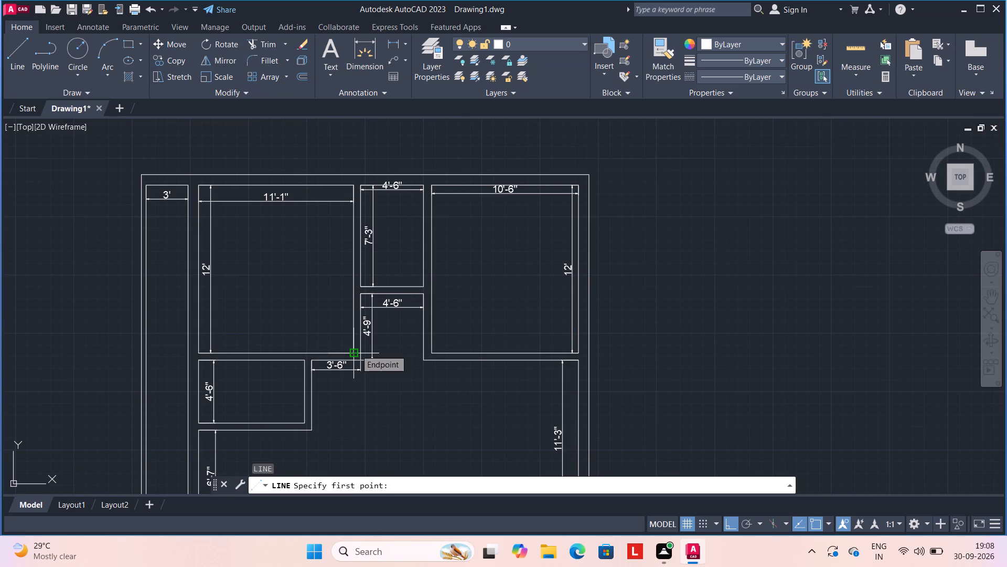
scroll(356, 350, up, 2)
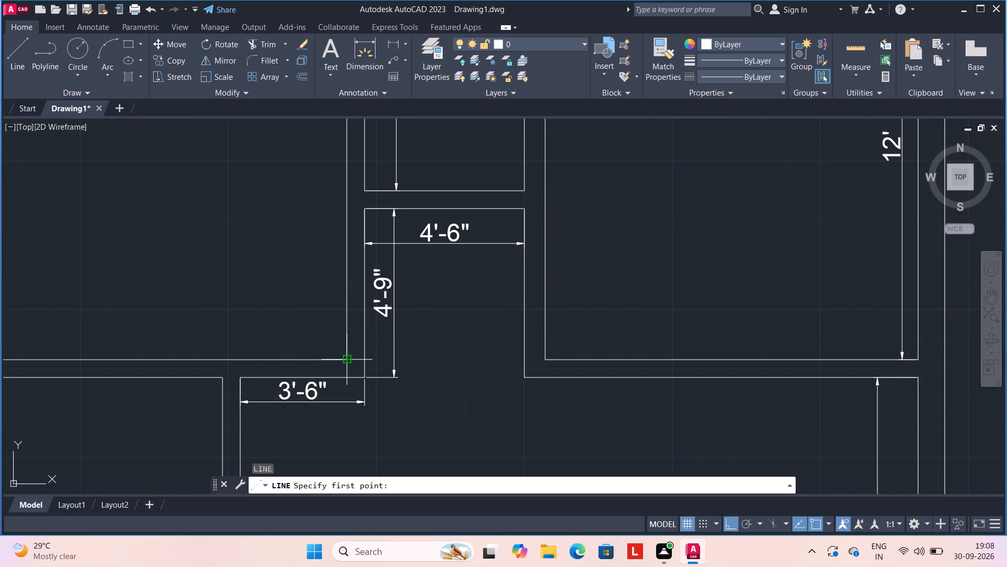
click(347, 359)
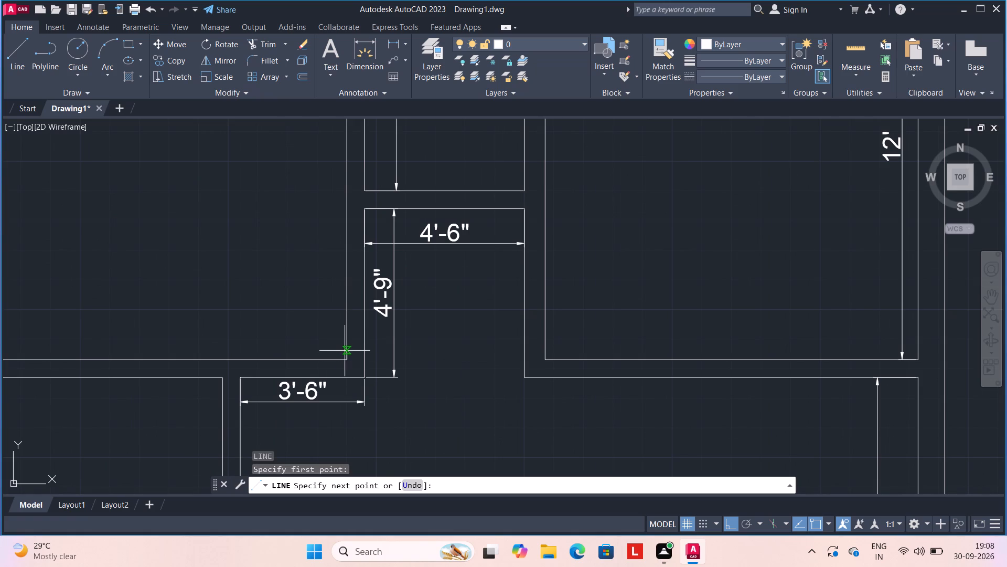
text(2")
key(Return)
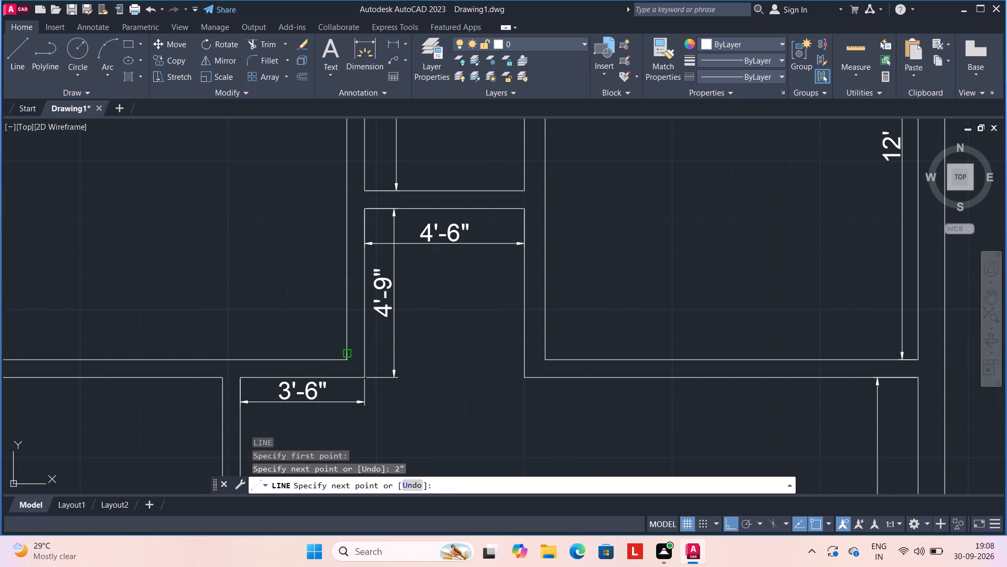
click(363, 352)
key(Escape)
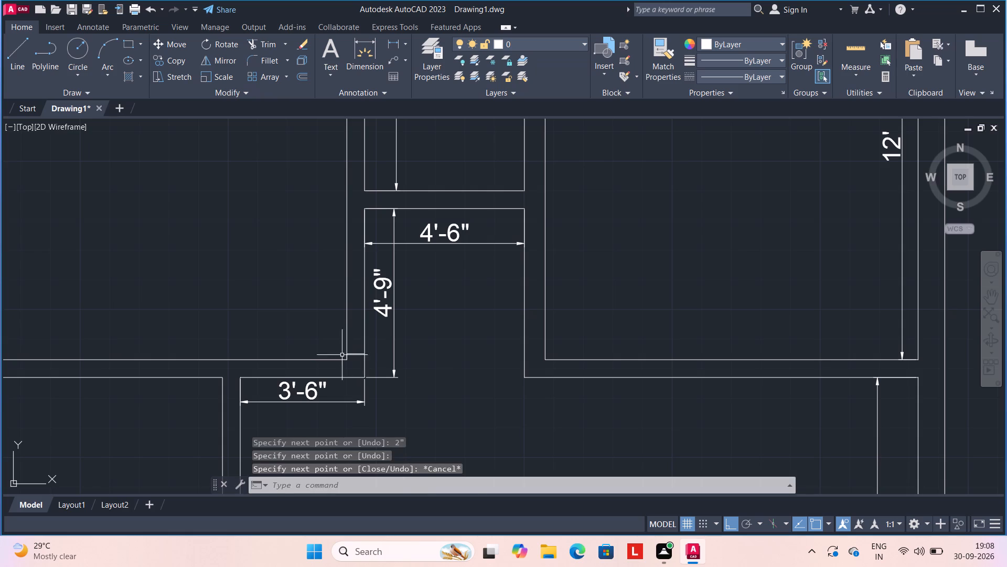
scroll(341, 355, up, 4)
click(361, 371)
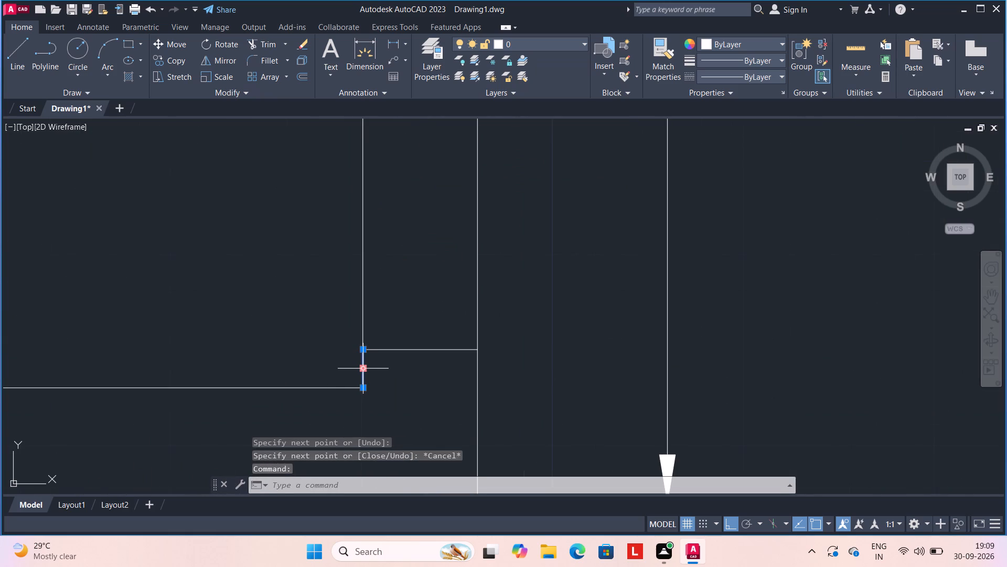
key(Delete)
Draw a 2'6" by 3" door-leaf rectangle from the left end of the jamb line, extending left and up into the upper-left room.
text(REC)
key(space)
click(361, 352)
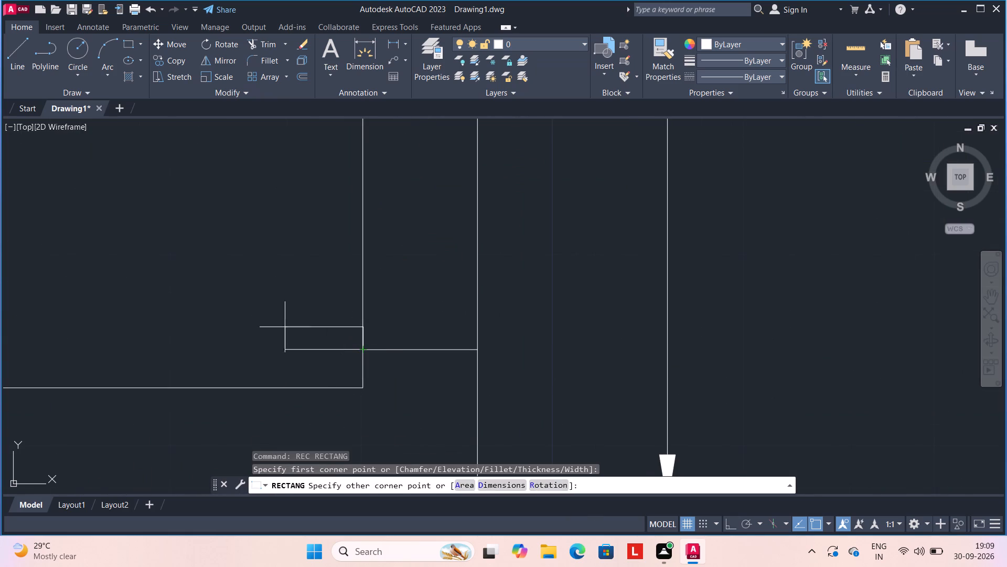
key(d)
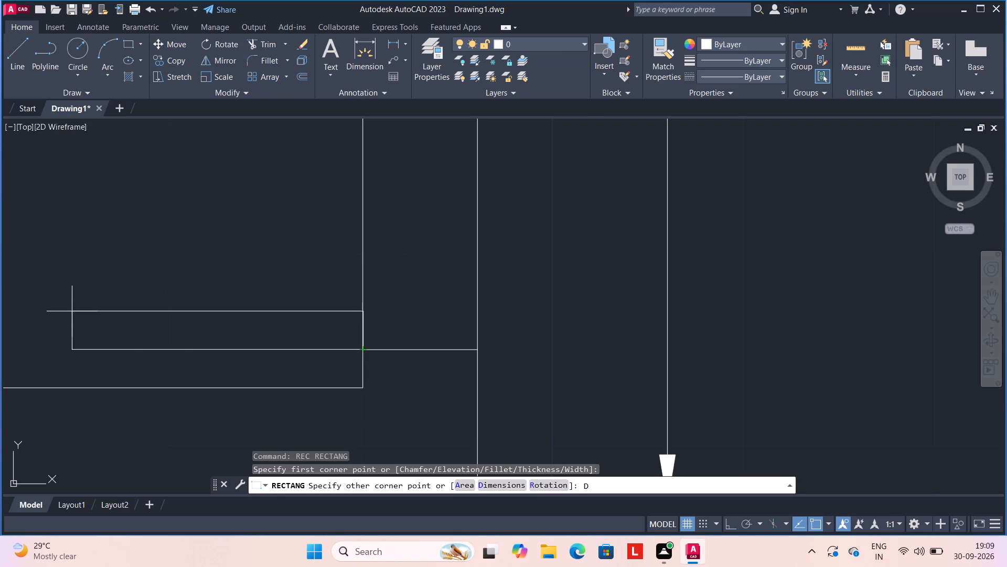
key(space)
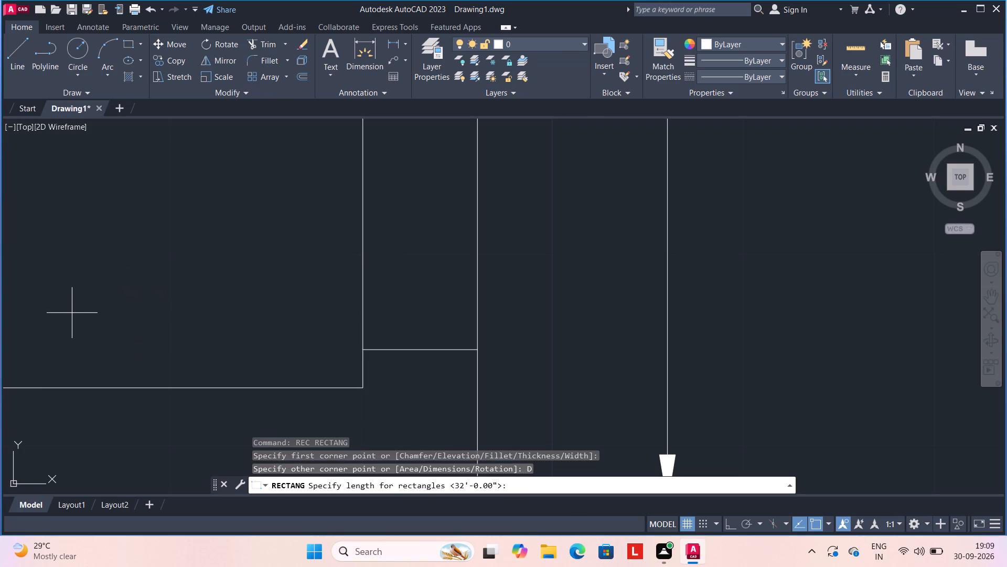
text(2'6)
key(shift+quotedbl)
key(Return)
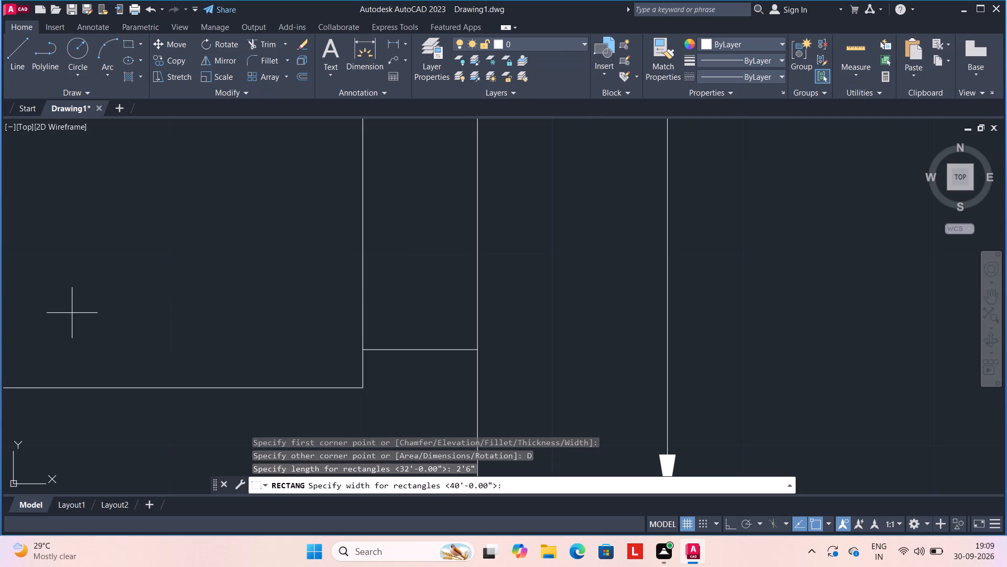
text(3")
key(Return)
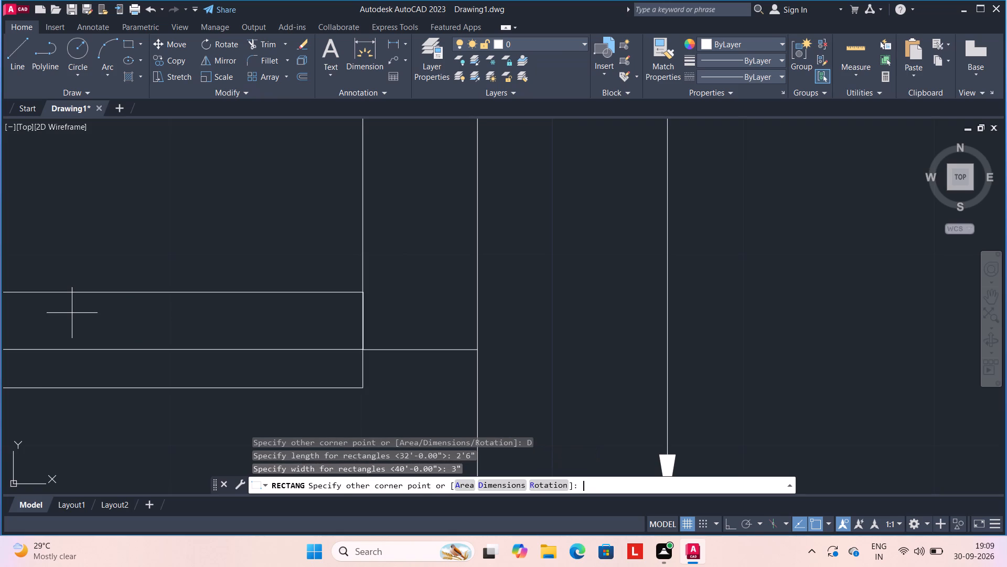
click(105, 282)
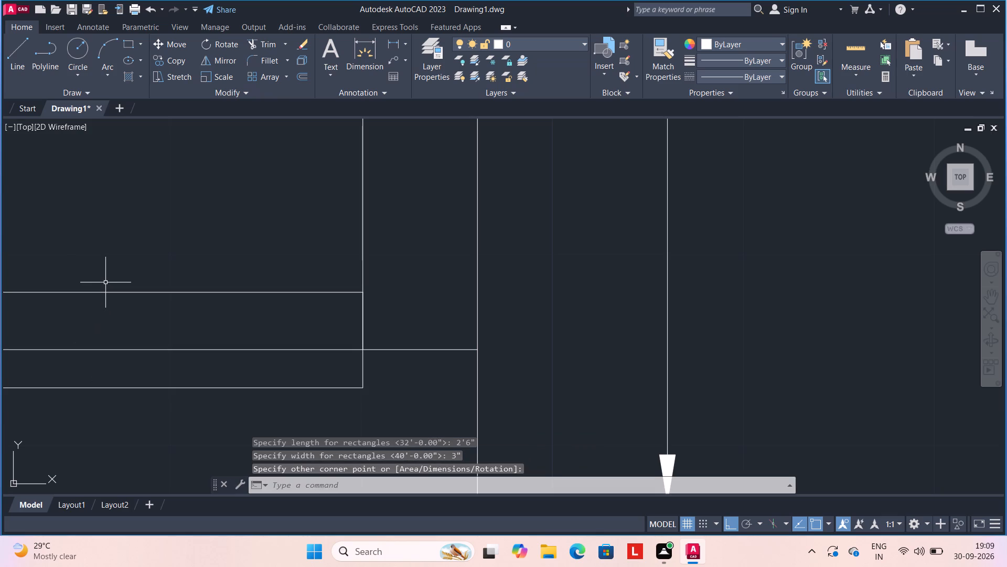
key(Escape)
Offset the jamb line across the upper-left room's right wall upward by 2'6".
key(o)
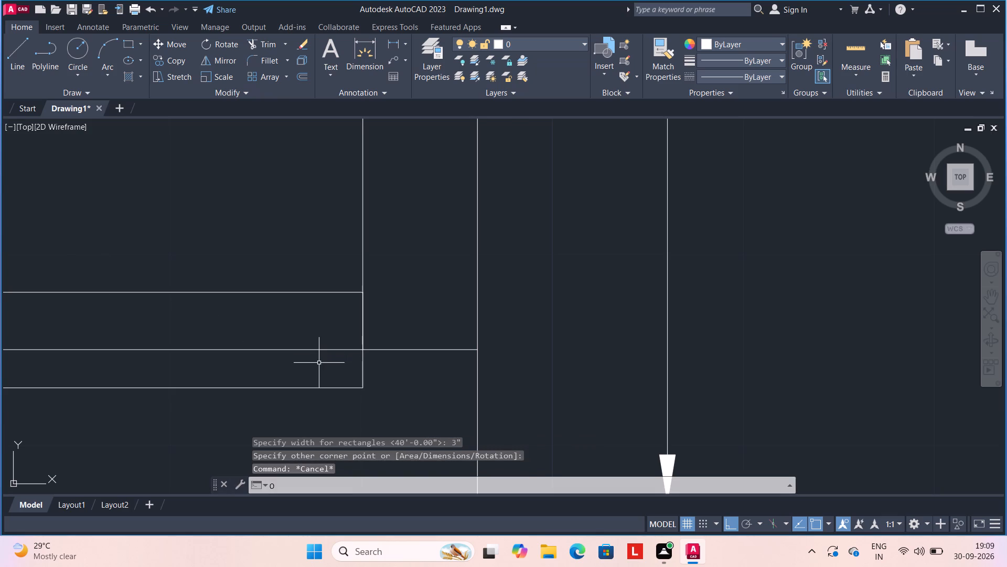
key(Return)
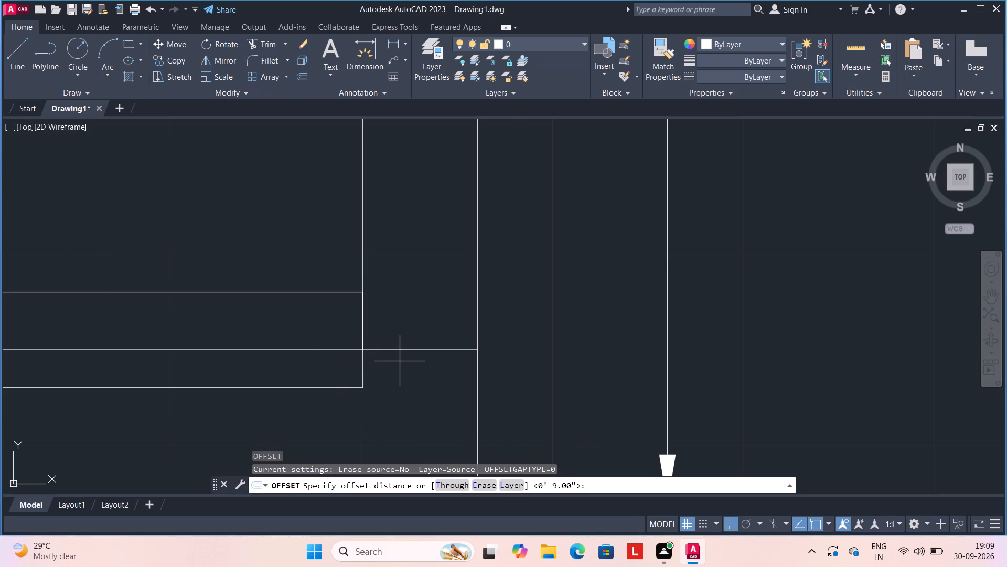
text(2'6)
key(shift+quotedbl)
key(Return)
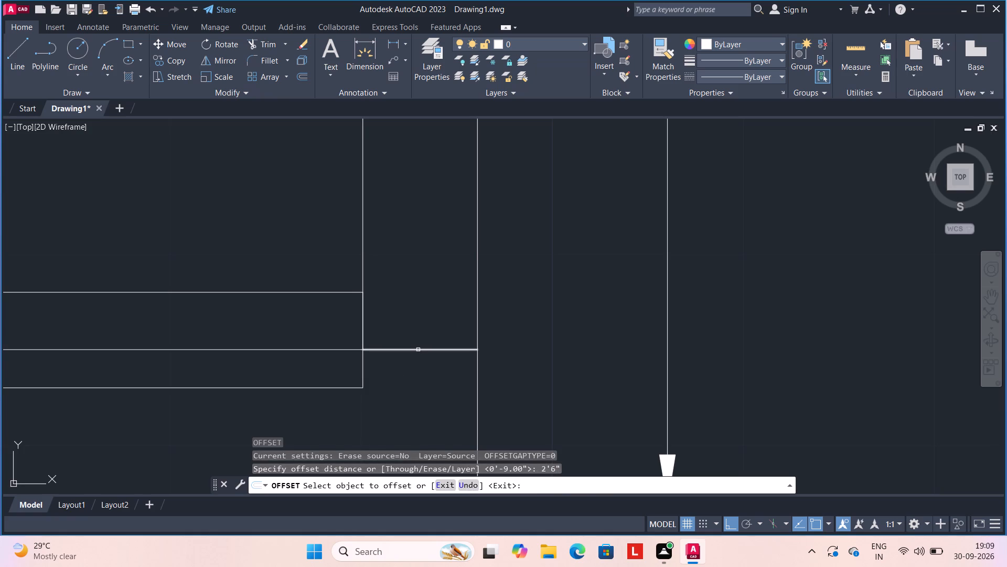
click(418, 350)
click(430, 262)
scroll(430, 262, down, 3)
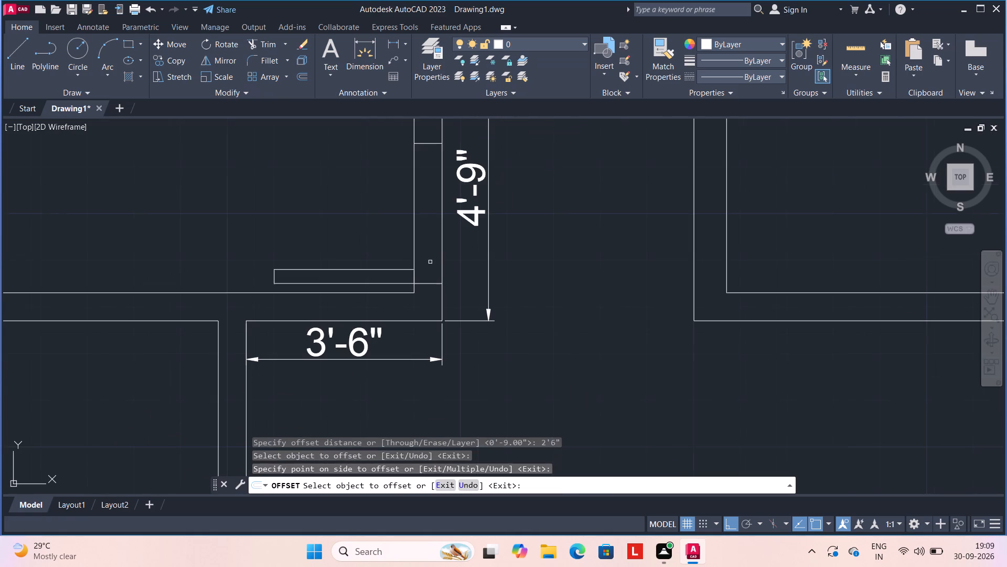
middle_drag(432, 242, 433, 314)
key(Escape)
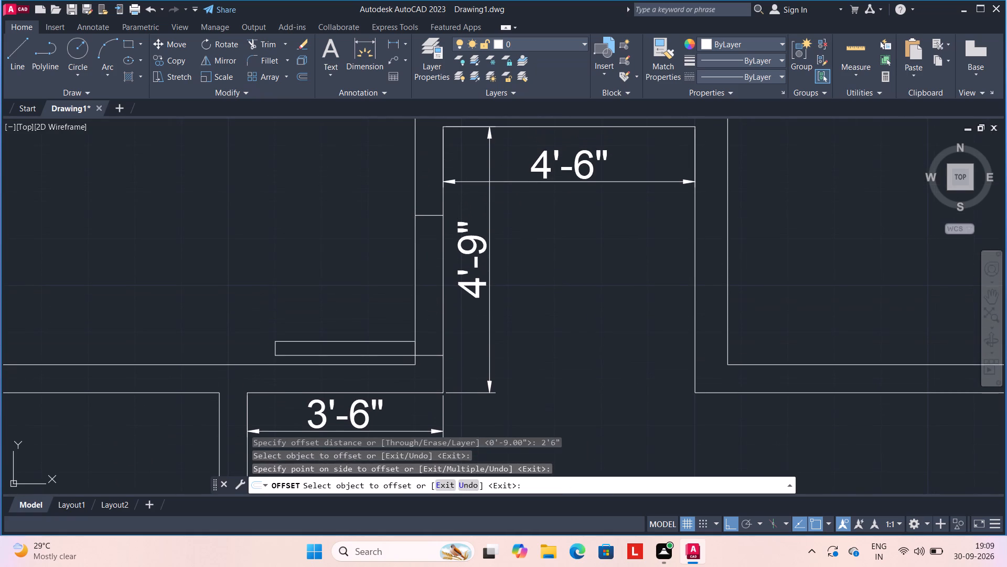
Trim both wall lines between the two jamb lines to open the doorway in the upper-left room's right wall.
text(TR)
key(space)
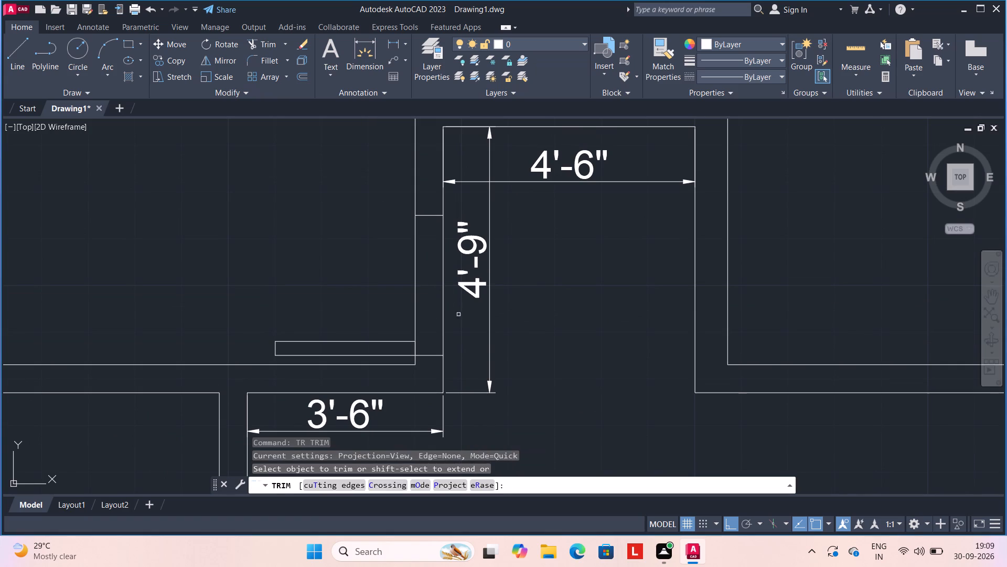
click(458, 314)
click(398, 285)
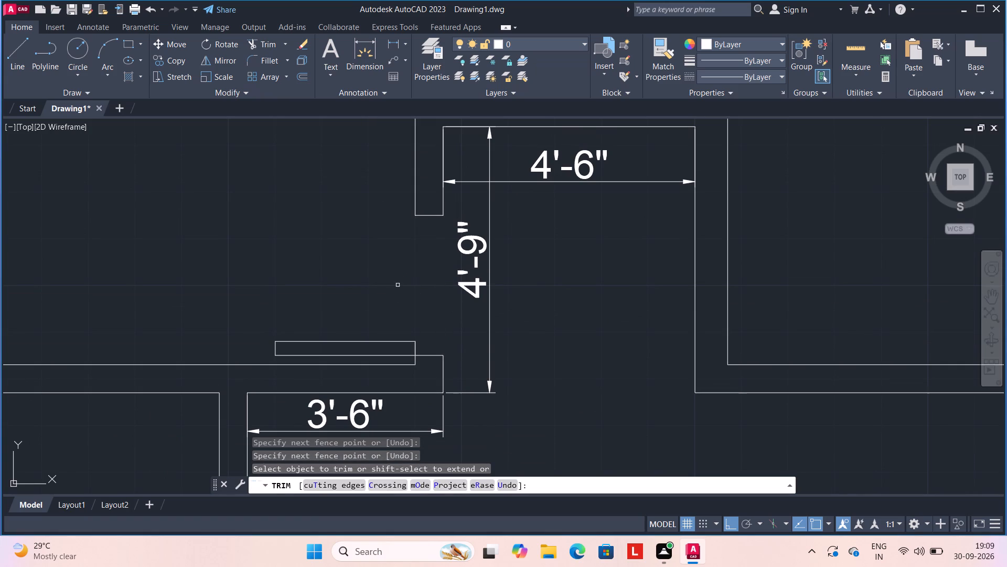
key(Escape)
Draw a three-point door-swing arc through the leaf's lower and upper left corners, ending at the upper jamb's left corner.
scroll(441, 322, down, 1)
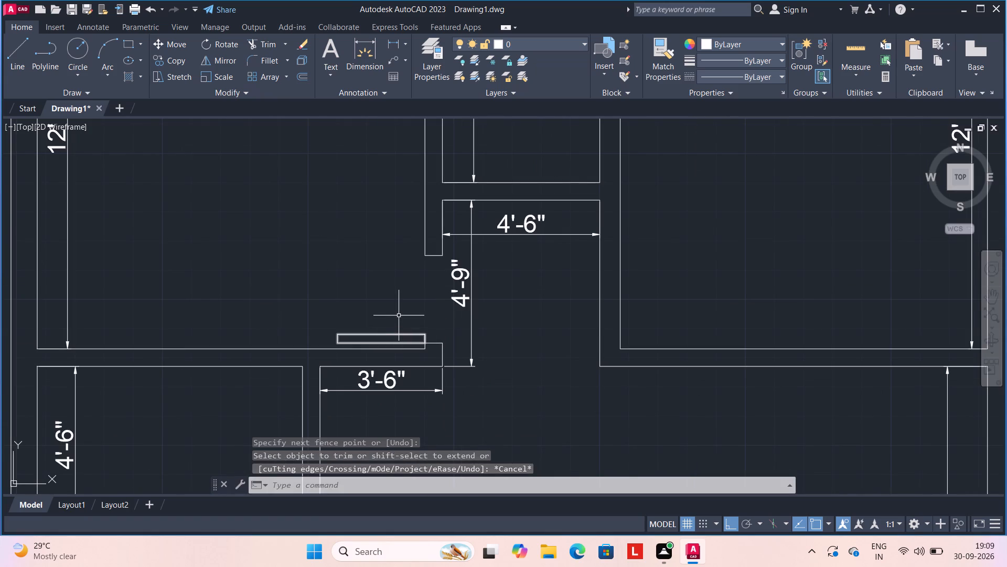
text(A)
key(space)
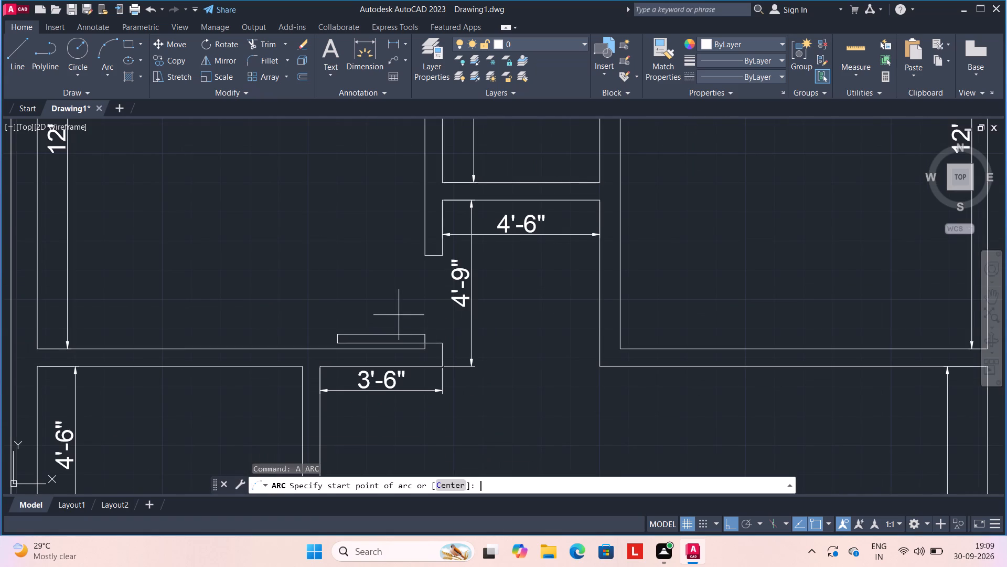
scroll(336, 342, up, 3)
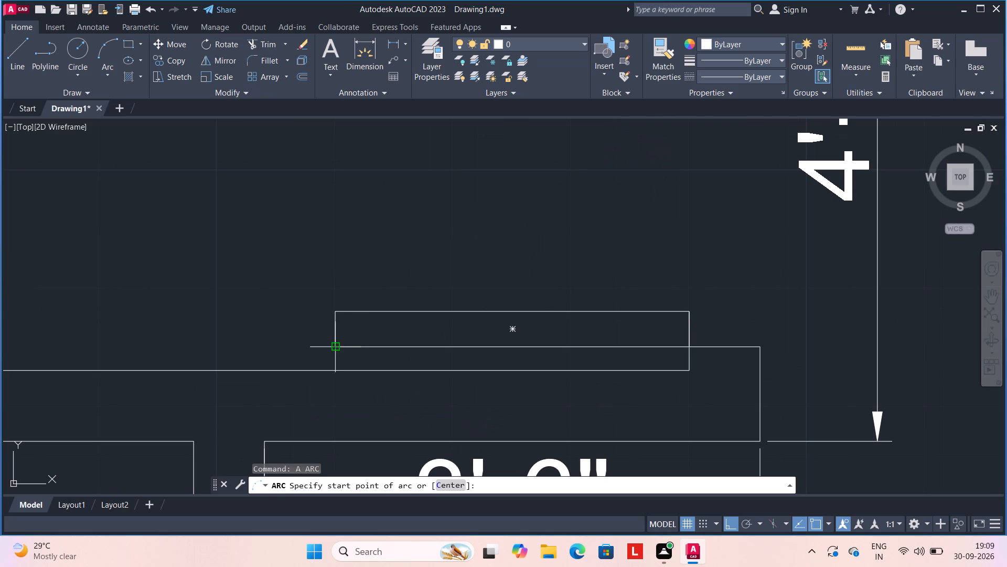
click(335, 349)
click(335, 311)
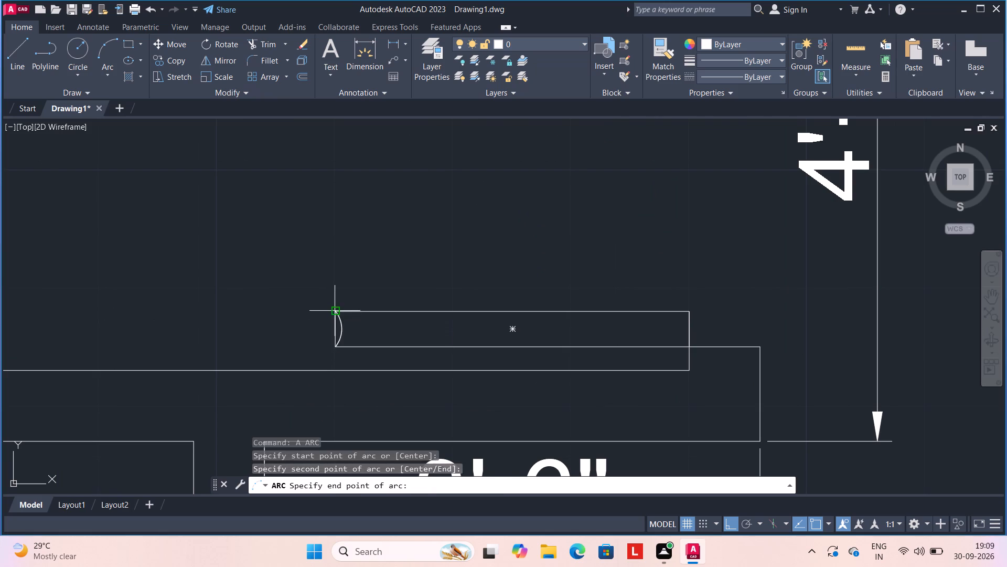
scroll(630, 207, down, 2)
middle_drag(641, 207, 485, 300)
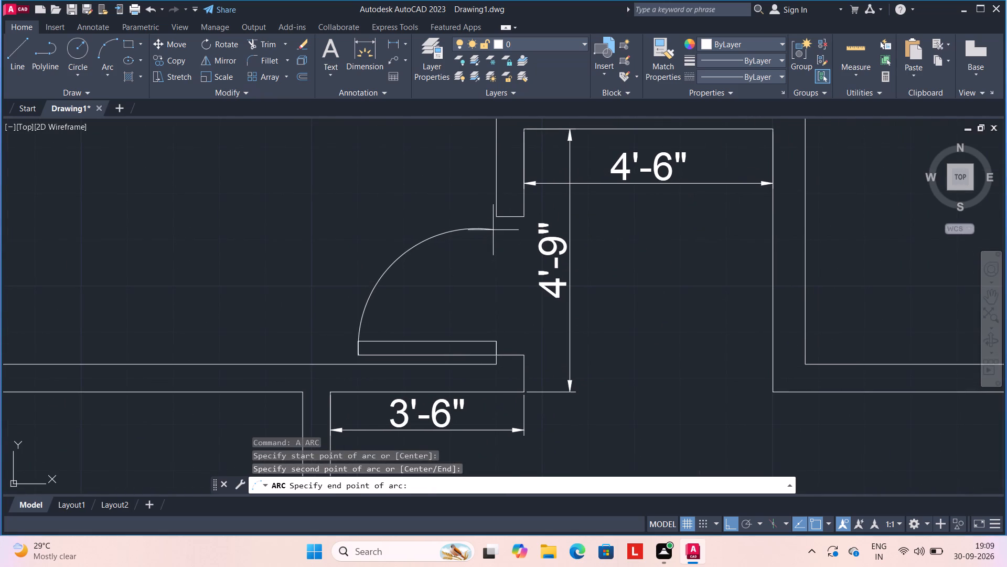
scroll(499, 217, up, 4)
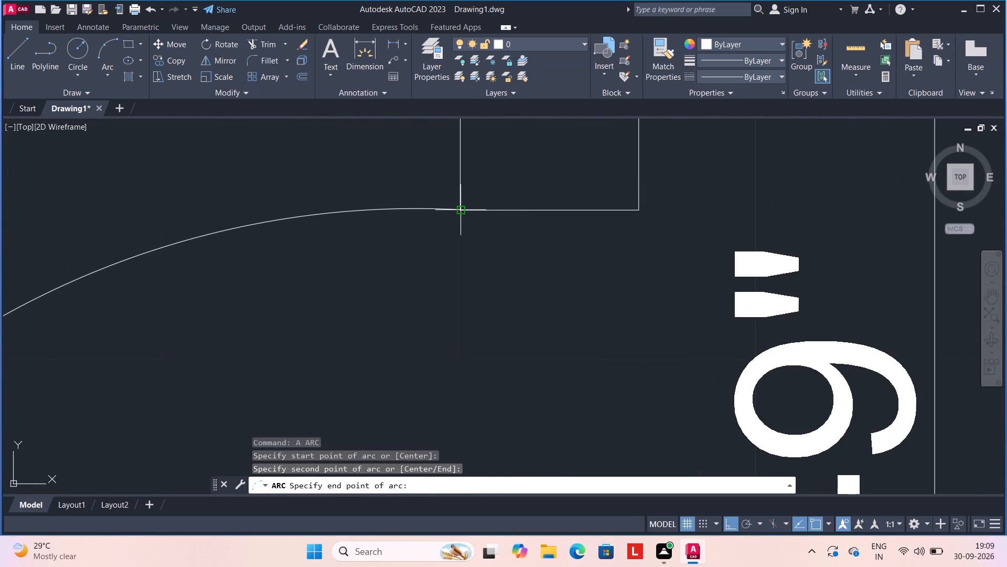
click(464, 211)
key(Escape)
Draw a line across the wall above the small 4'-6" room, 2" left of its upper-right inner corner, and delete the 2" guide segment.
scroll(498, 246, down, 6)
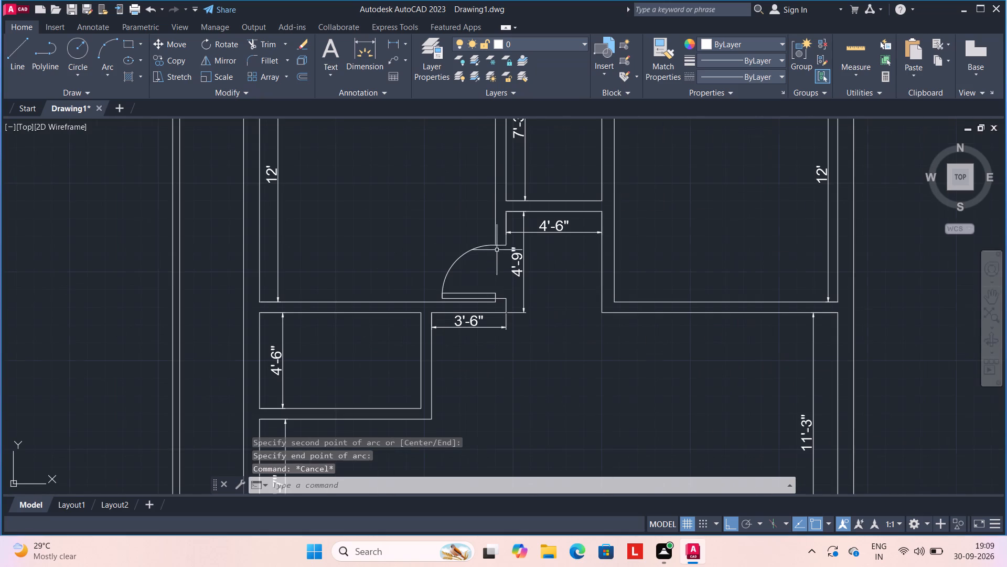
scroll(414, 324, up, 2)
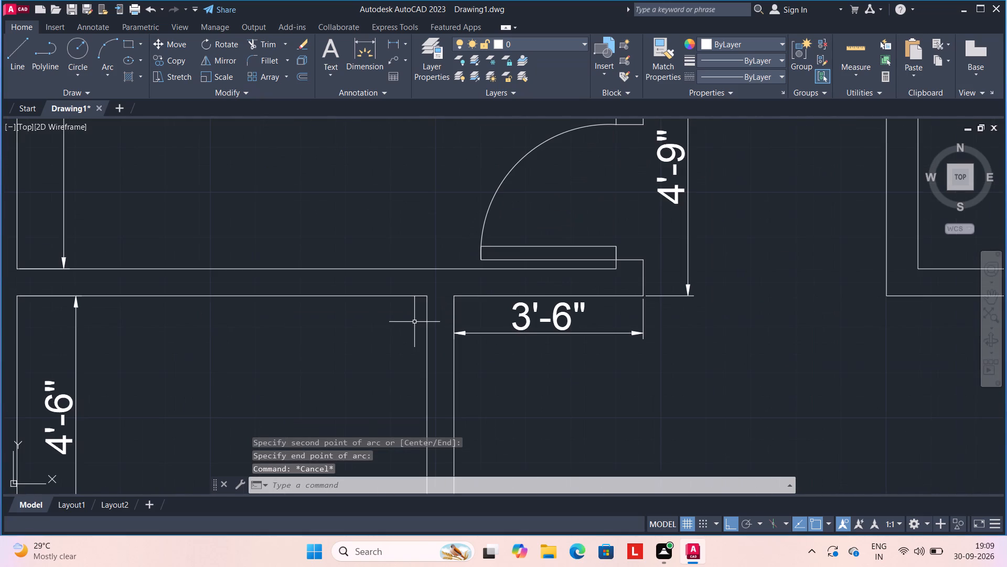
key(l)
key(Return)
click(423, 299)
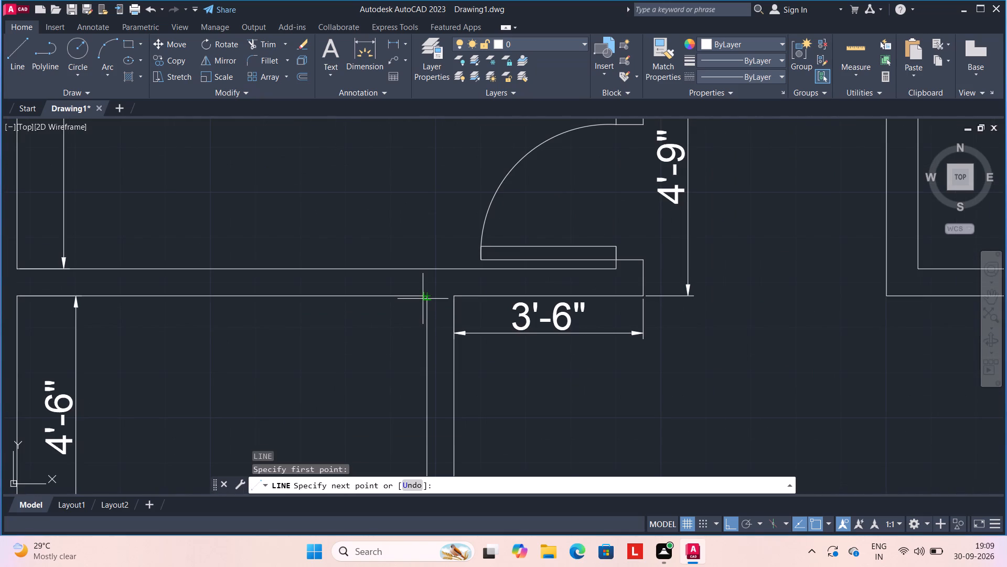
text(2")
key(Return)
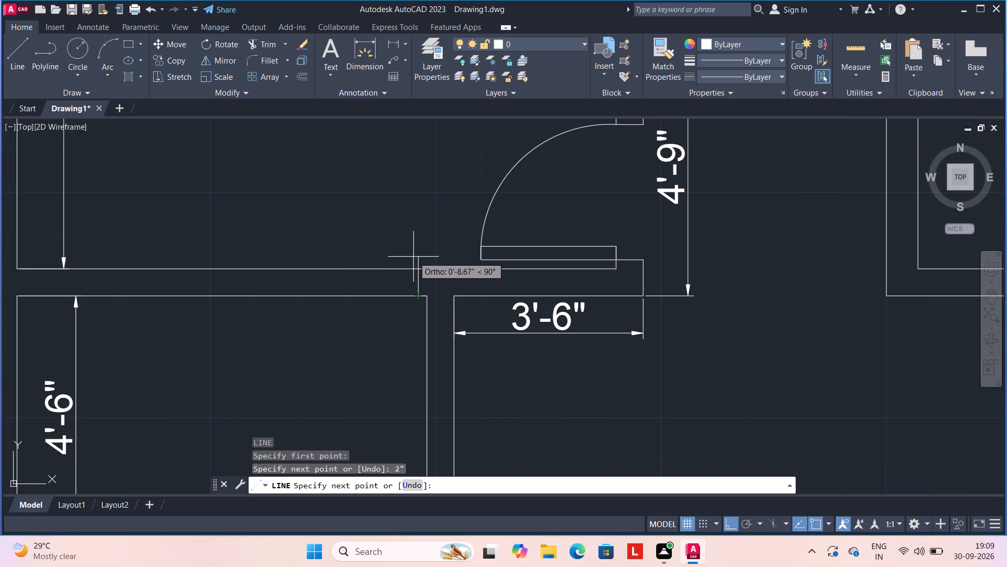
click(416, 265)
text(V)
key(space)
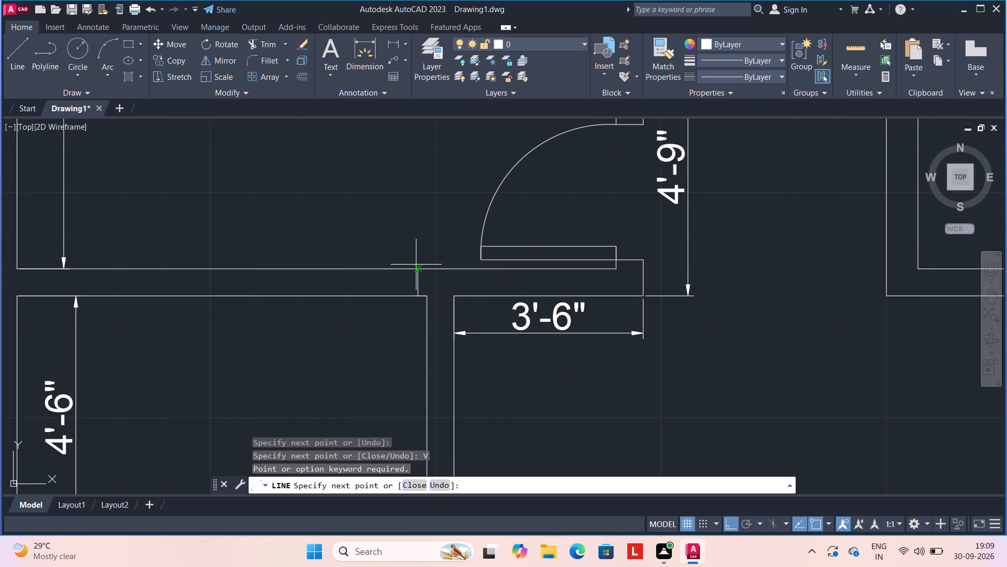
key(space)
key(Escape)
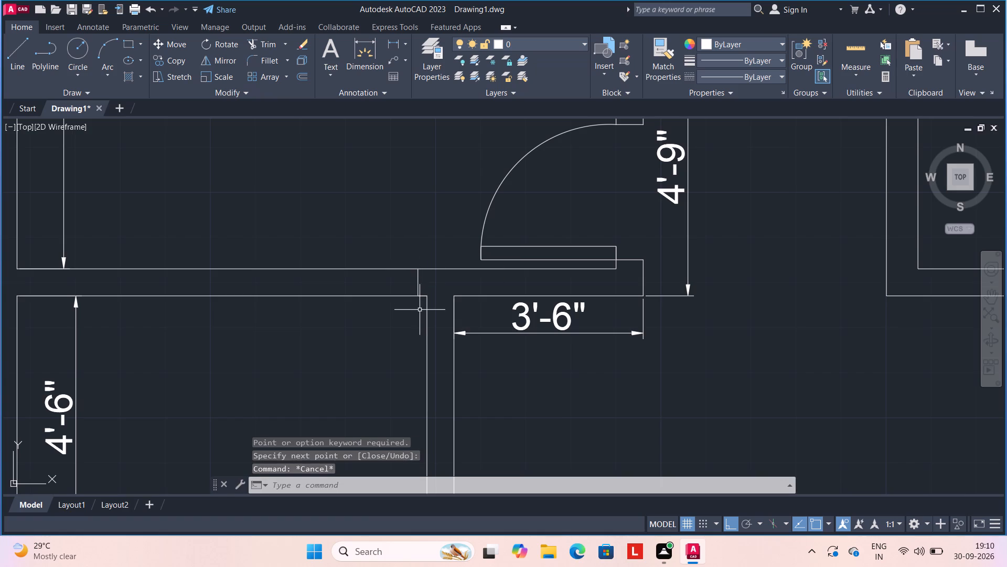
scroll(420, 319, up, 4)
click(422, 178)
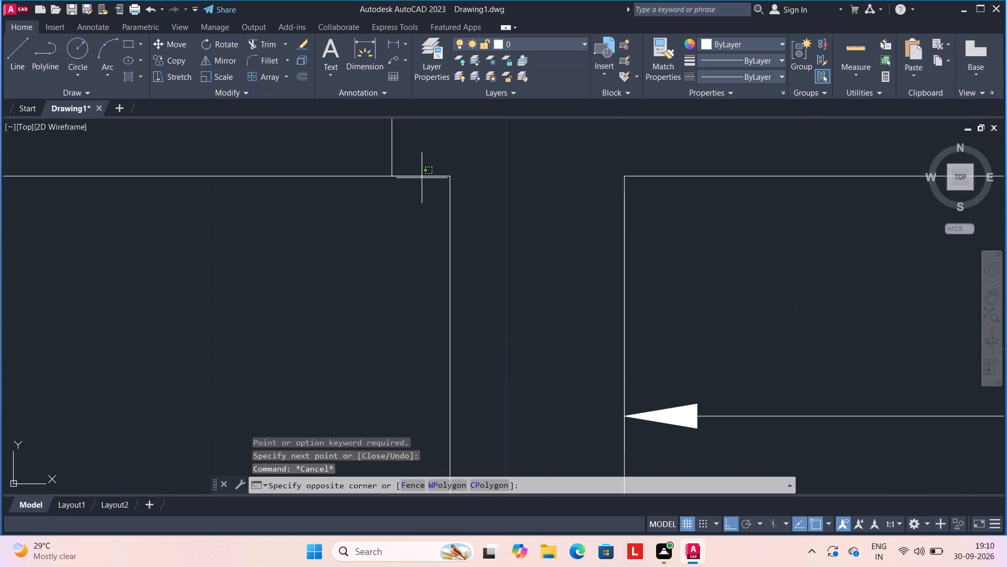
click(422, 175)
click(422, 175)
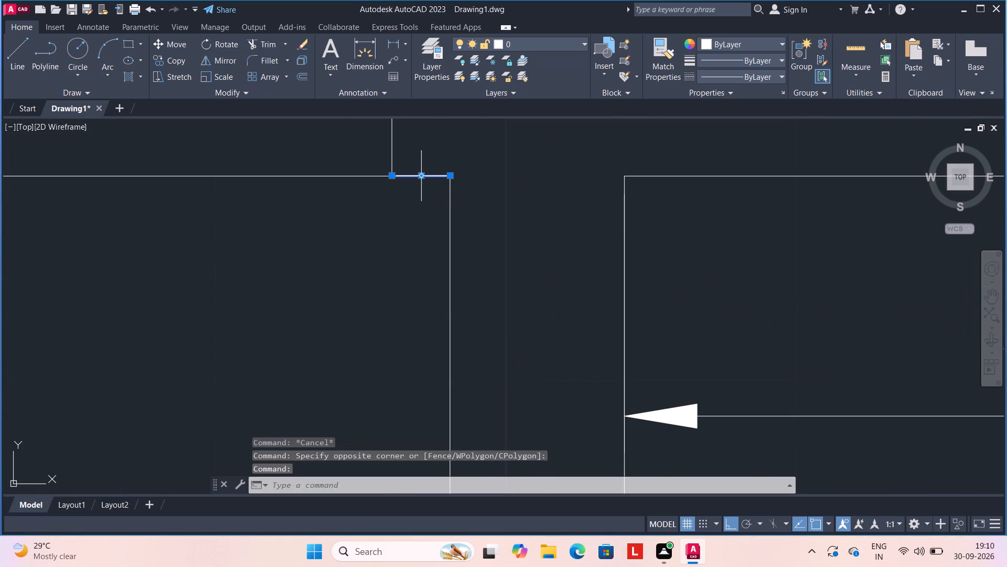
key(Delete)
Offset the new jamb line across the wall above the small room 2'6" to the left.
scroll(420, 198, down, 3)
key(o)
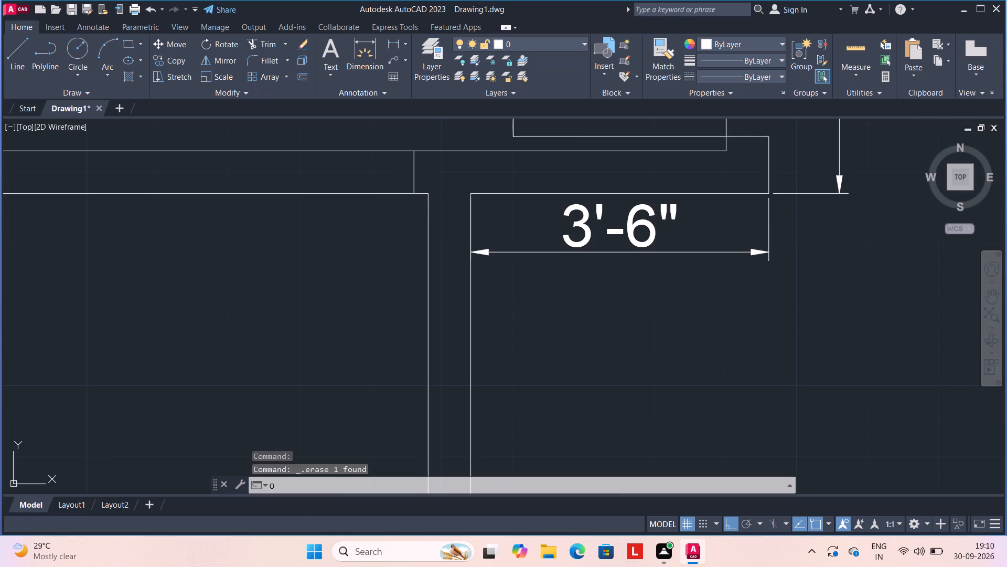
key(Return)
text(2'6)
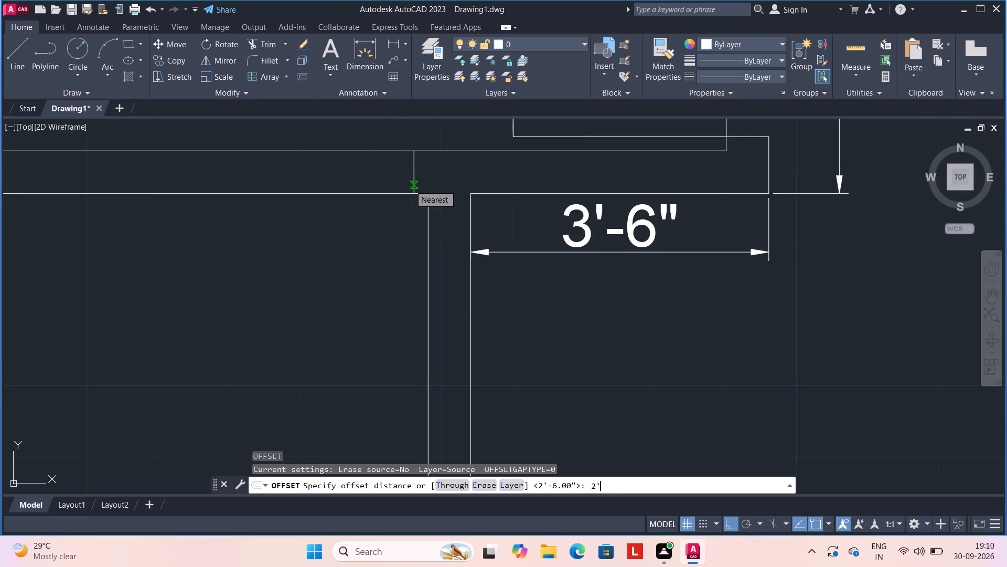
key(shift+quotedbl)
key(Return)
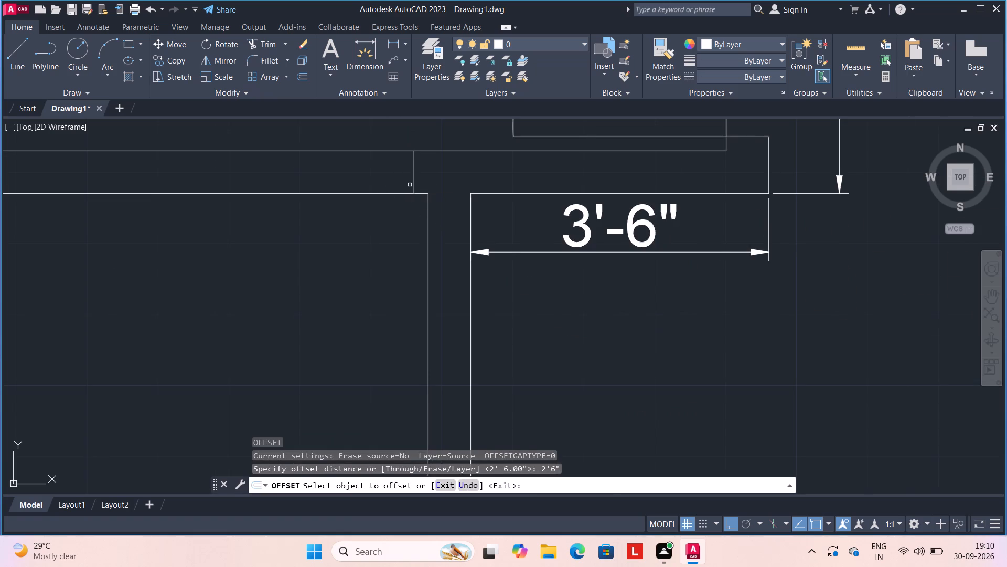
click(414, 170)
click(362, 169)
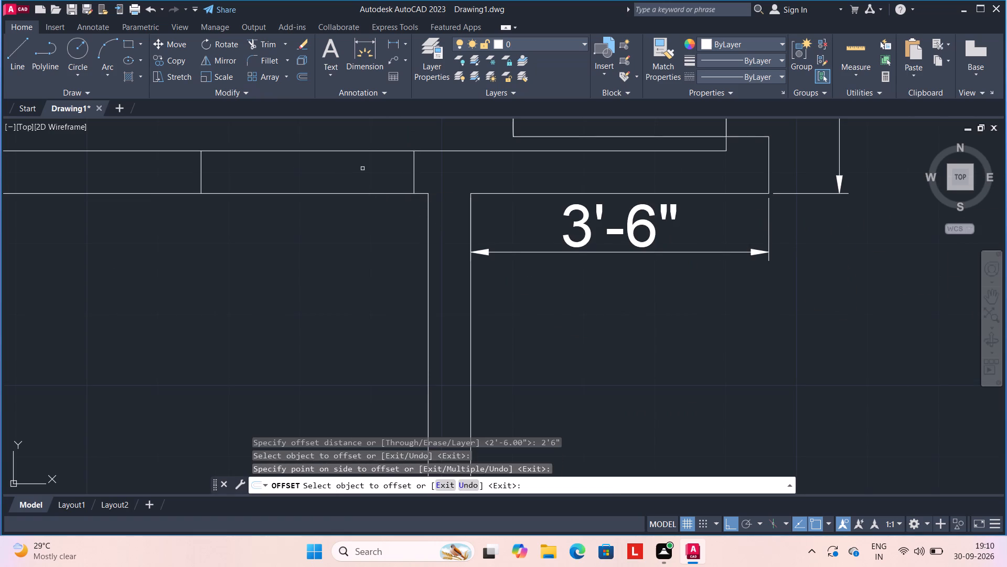
key(Escape)
Trim both wall lines between the two jamb lines to open the doorway above the small 4'-6" room.
key(t)
text(R)
key(space)
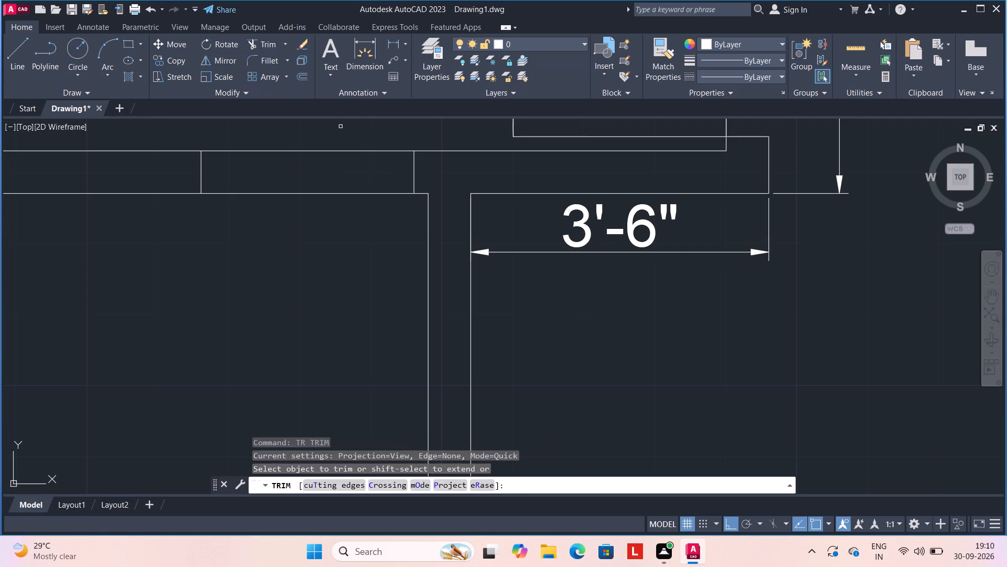
click(338, 122)
click(336, 237)
key(Escape)
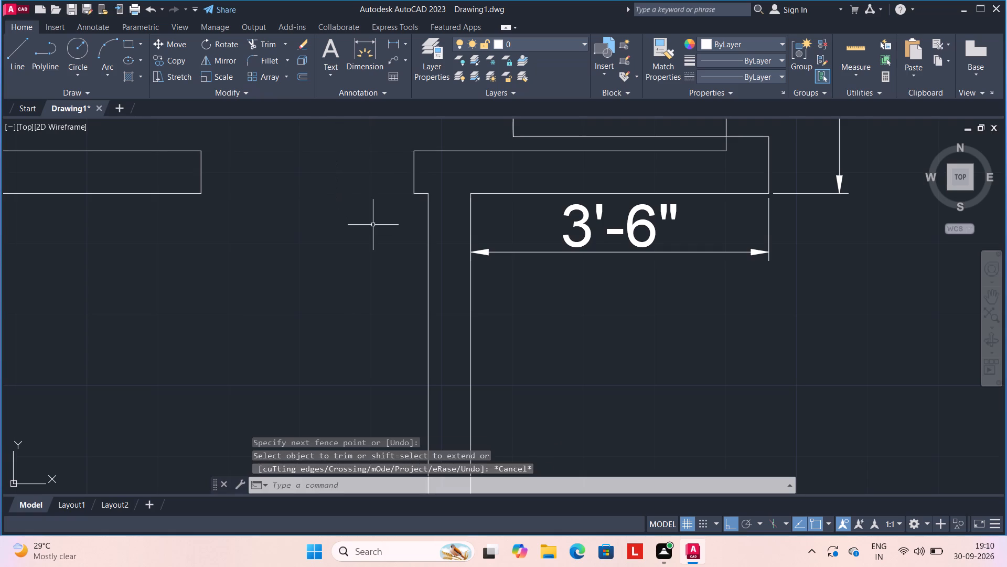
Draw a 3" by 2'6" door-leaf rectangle from the right jamb's lower corner, extending down and left into the small 4'-6" room.
text(REC)
key(space)
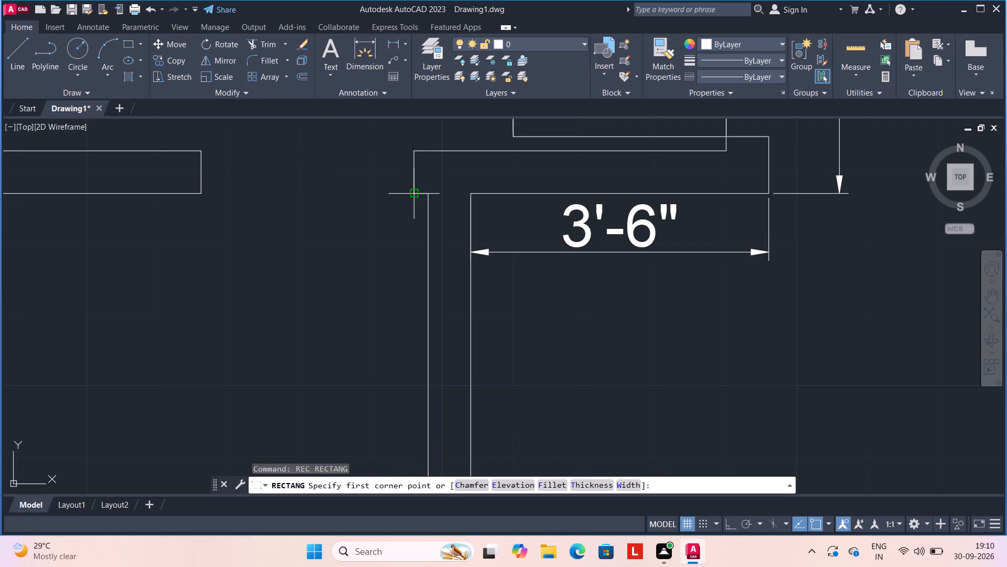
click(410, 196)
text(D)
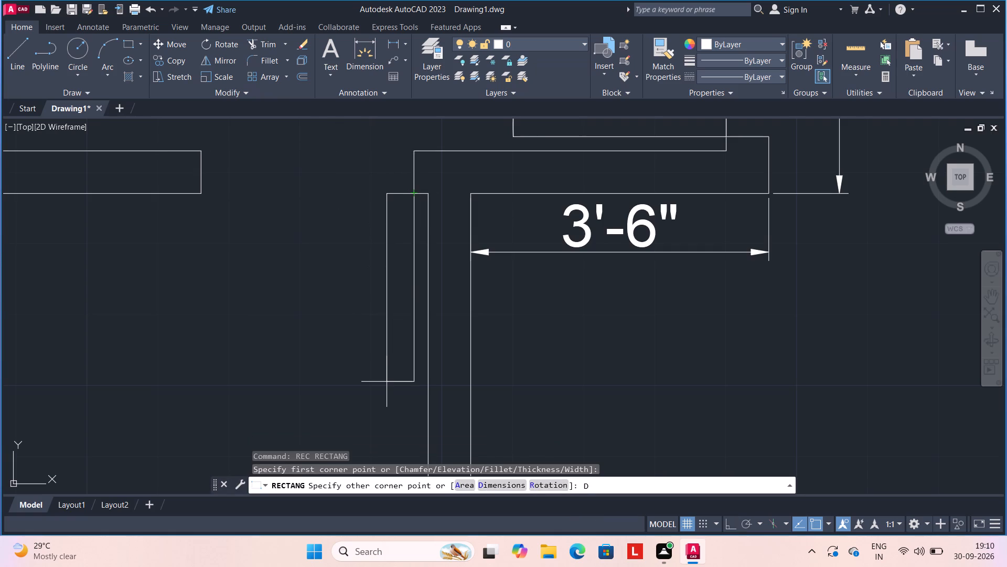
key(space)
text(3")
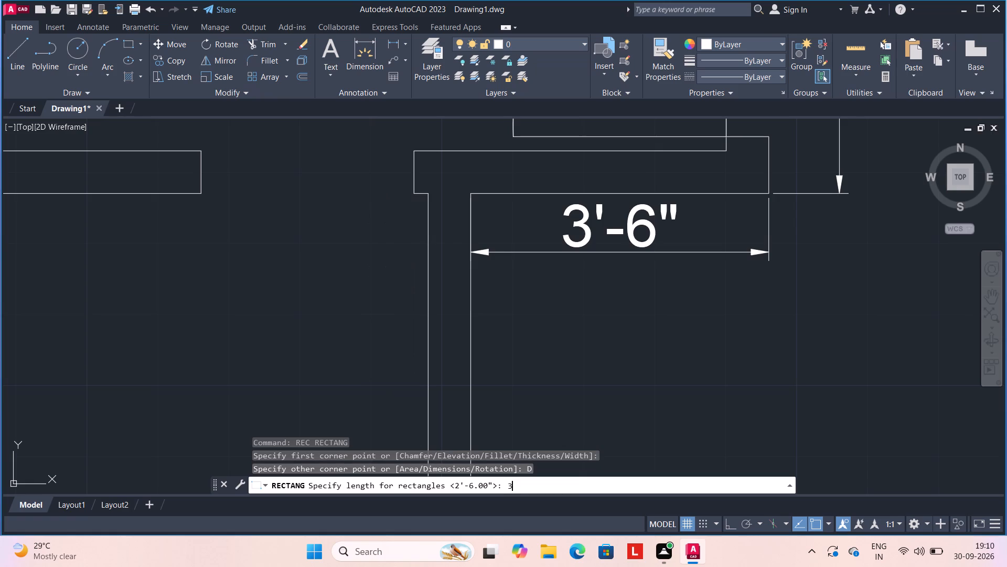
key(Return)
text(2'6")
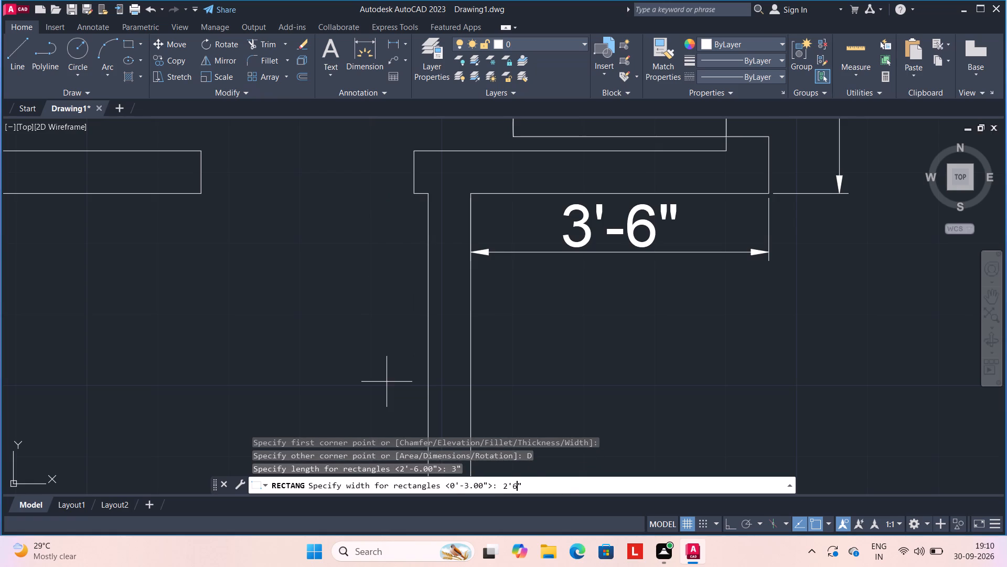
key(Return)
key(space)
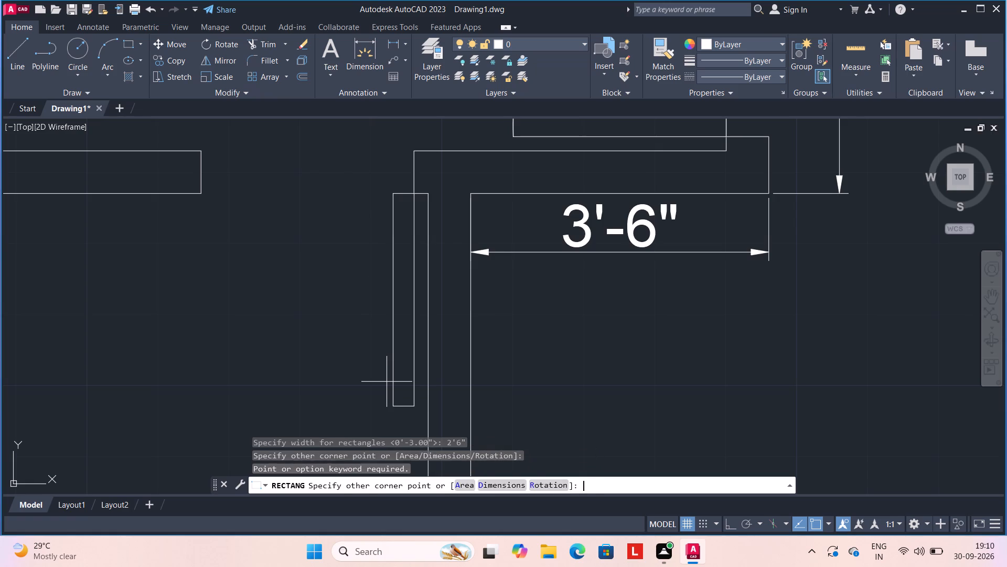
click(387, 382)
click(371, 370)
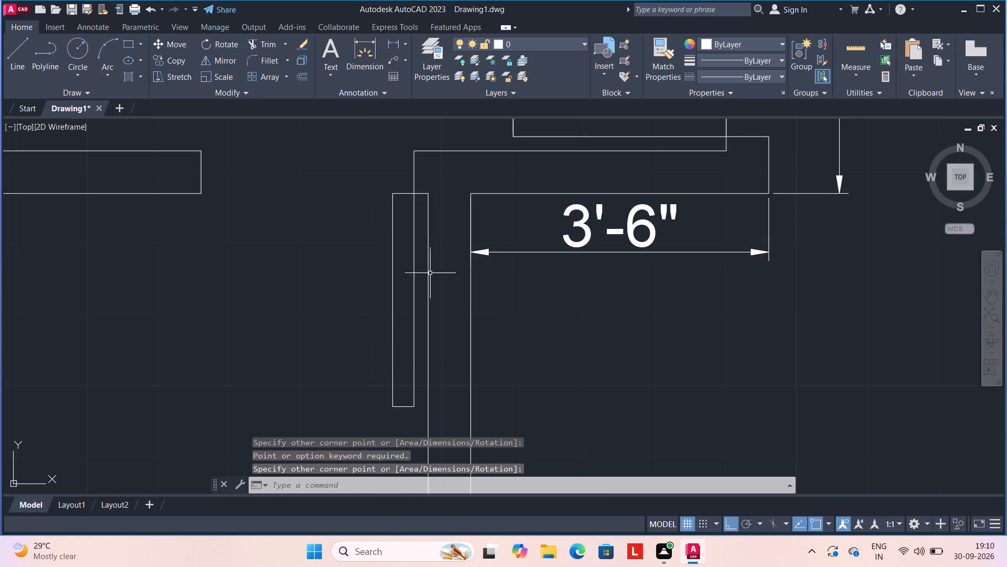
Draw a three-point door-swing arc through the leaf's lower right and lower left corners, ending at the left jamb's lower corner.
text(A)
key(space)
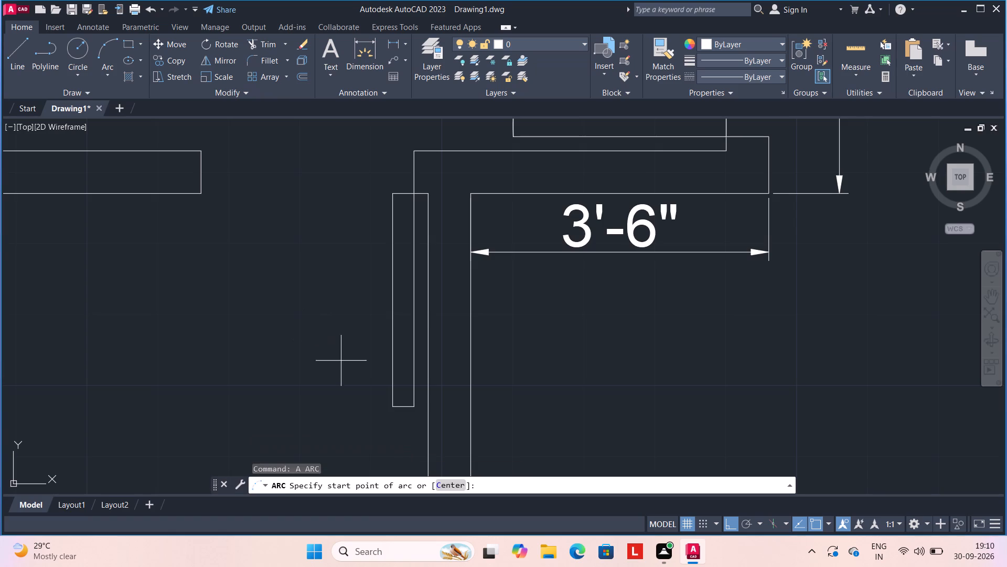
click(412, 408)
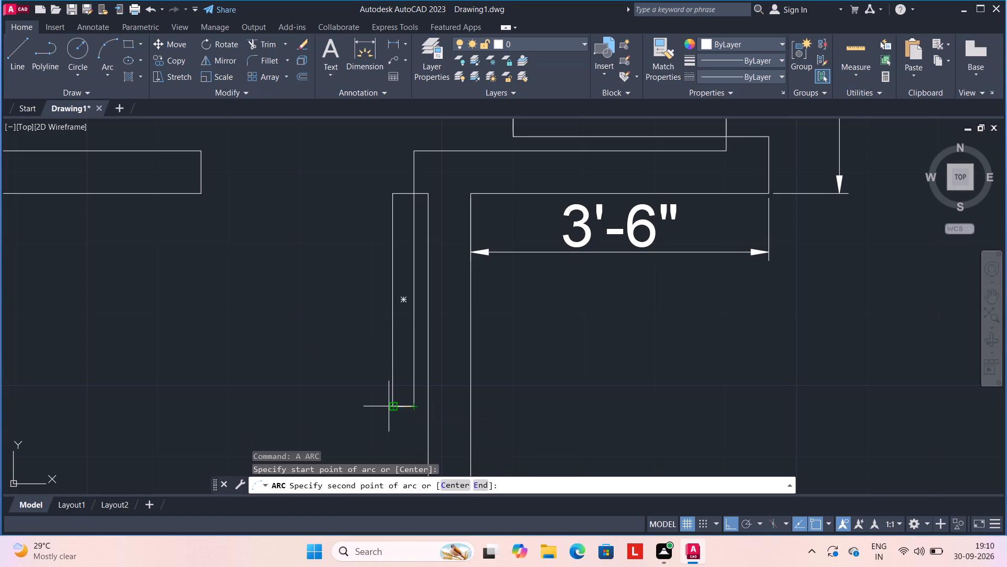
click(393, 407)
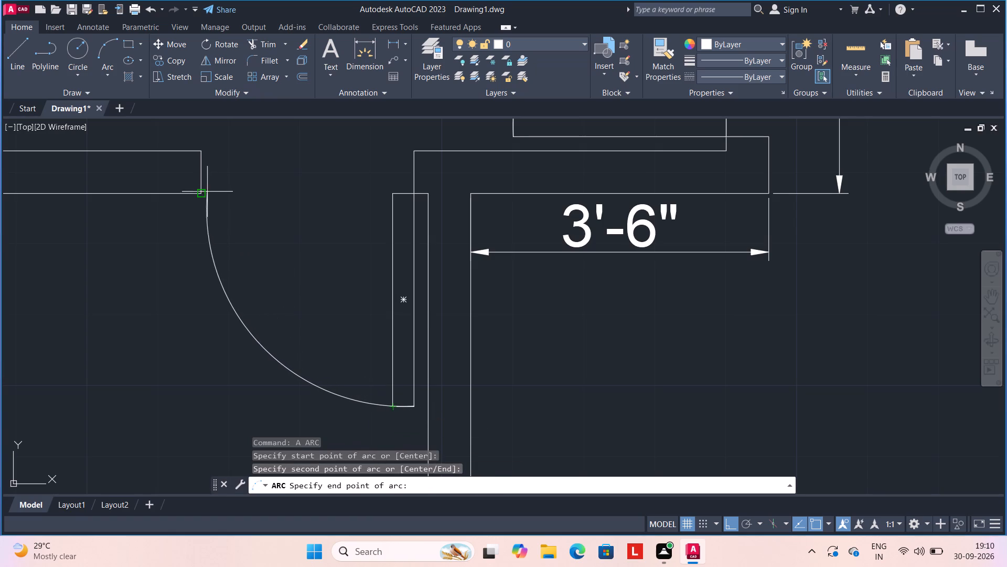
click(200, 193)
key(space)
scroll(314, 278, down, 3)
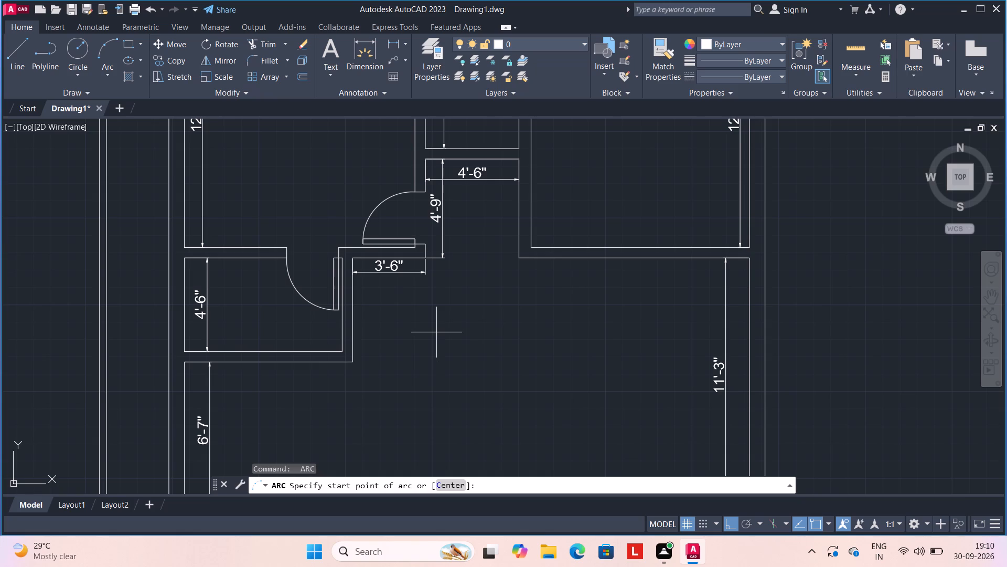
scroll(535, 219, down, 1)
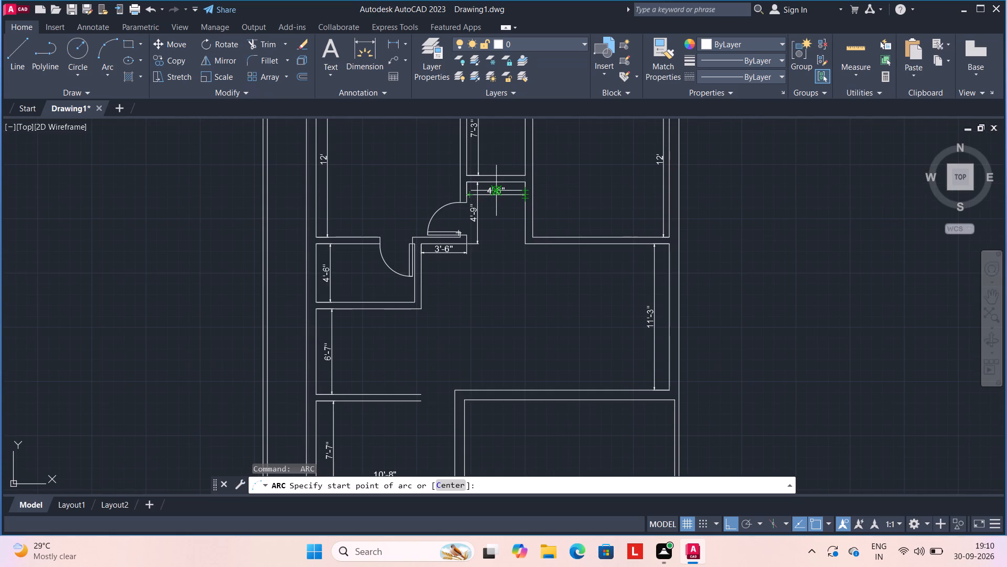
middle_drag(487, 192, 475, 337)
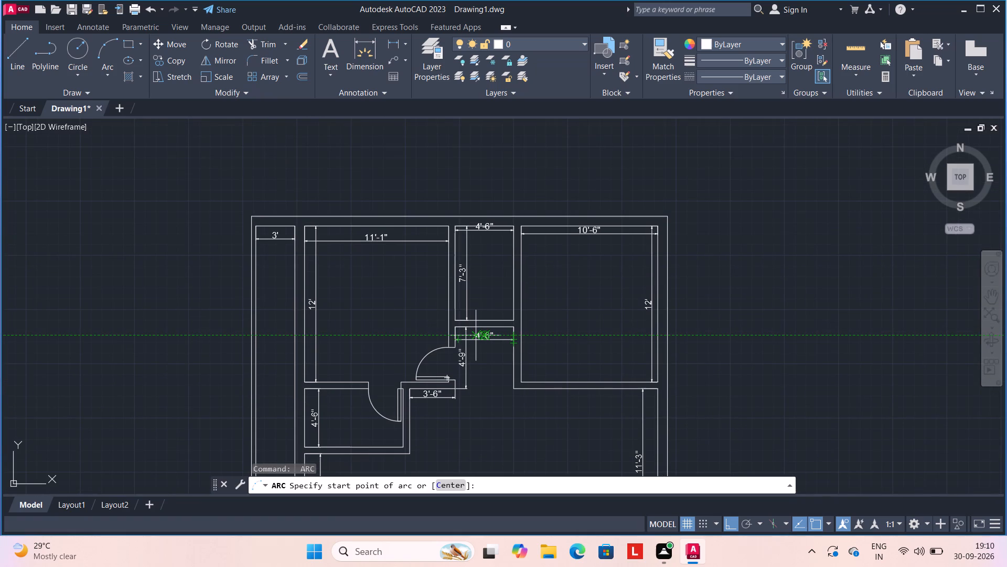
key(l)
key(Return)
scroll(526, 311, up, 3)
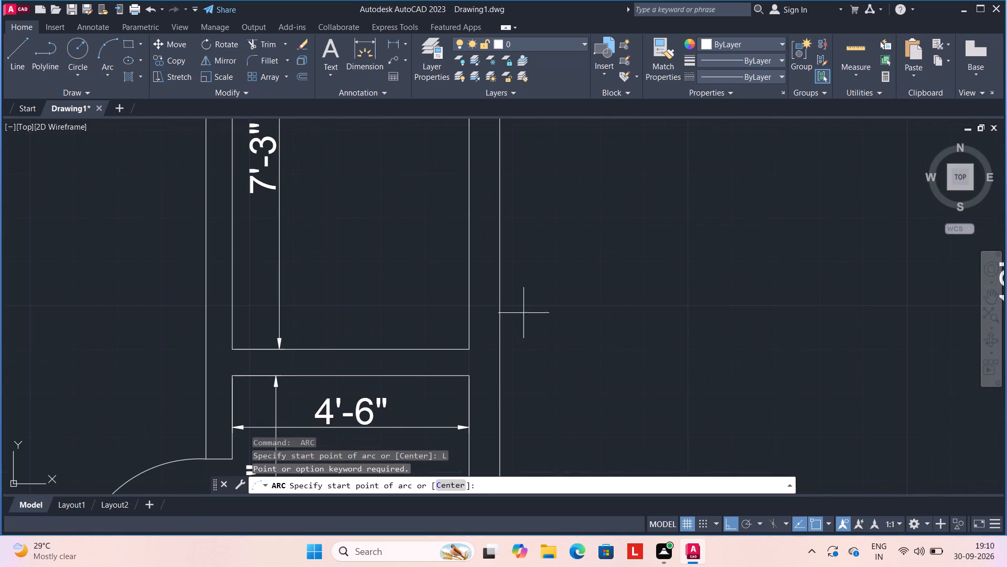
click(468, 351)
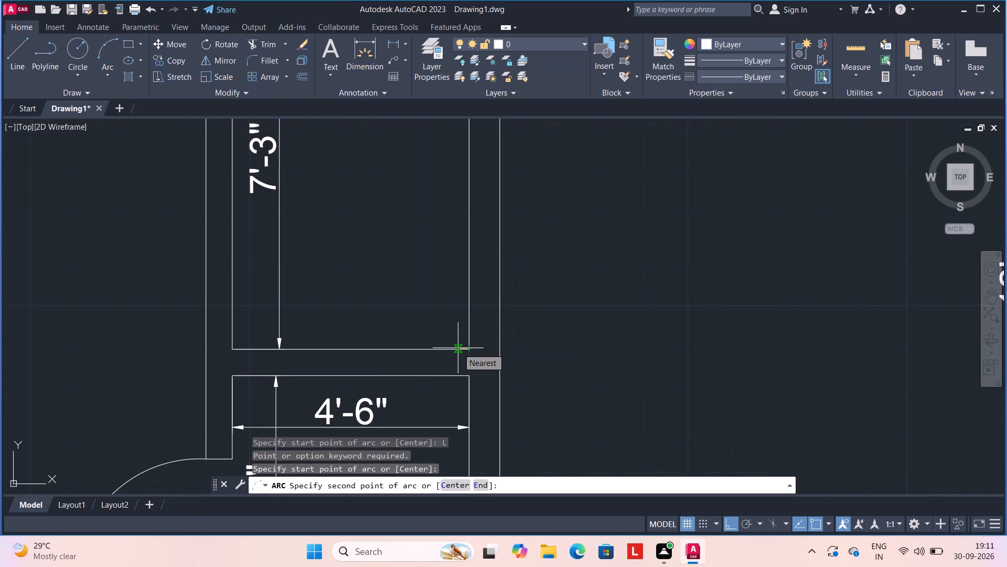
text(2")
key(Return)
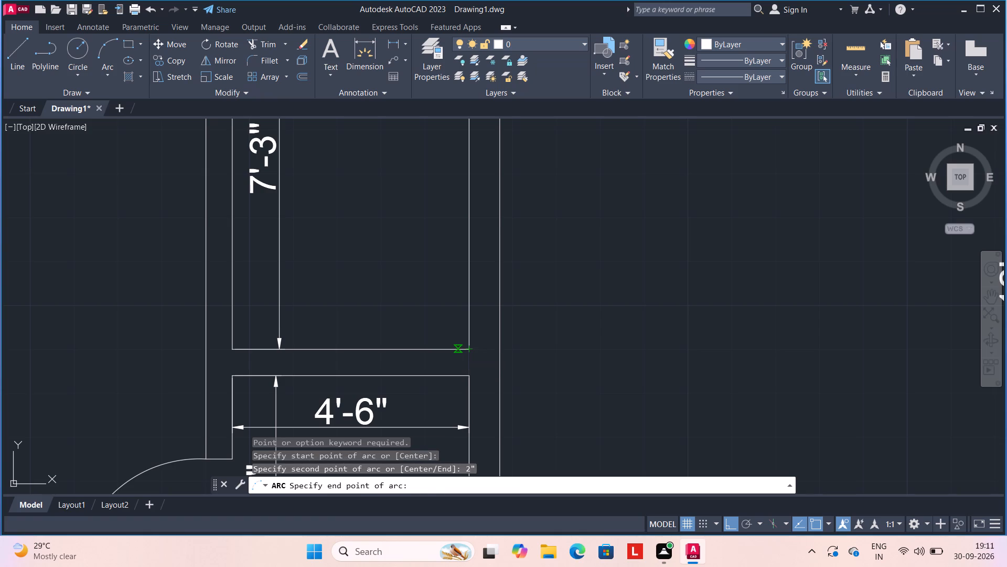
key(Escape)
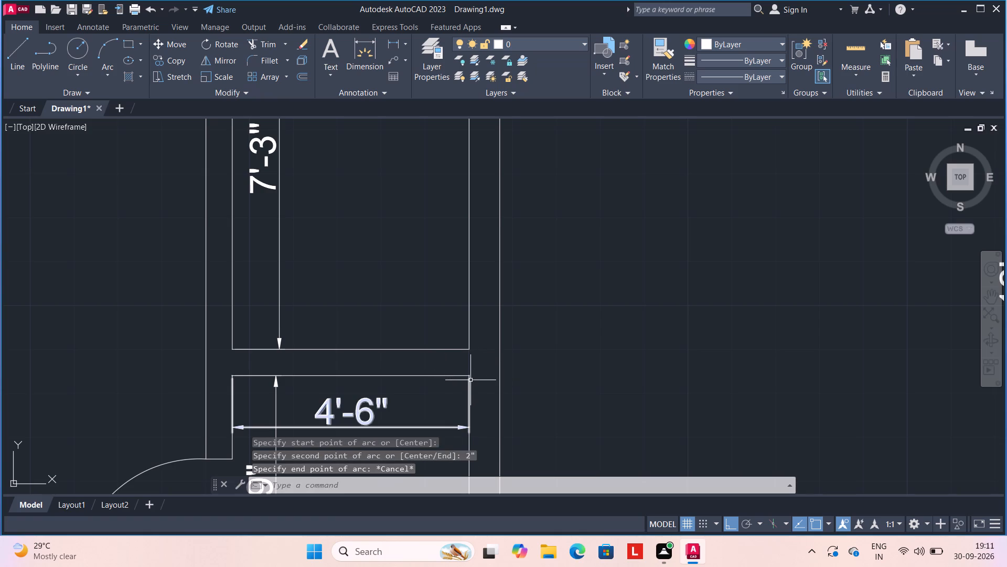
Draw a line across the wall below the 7'-3" room, 2" left of its lower-right inner corner, and delete the 2" guide segment.
key(l)
key(Return)
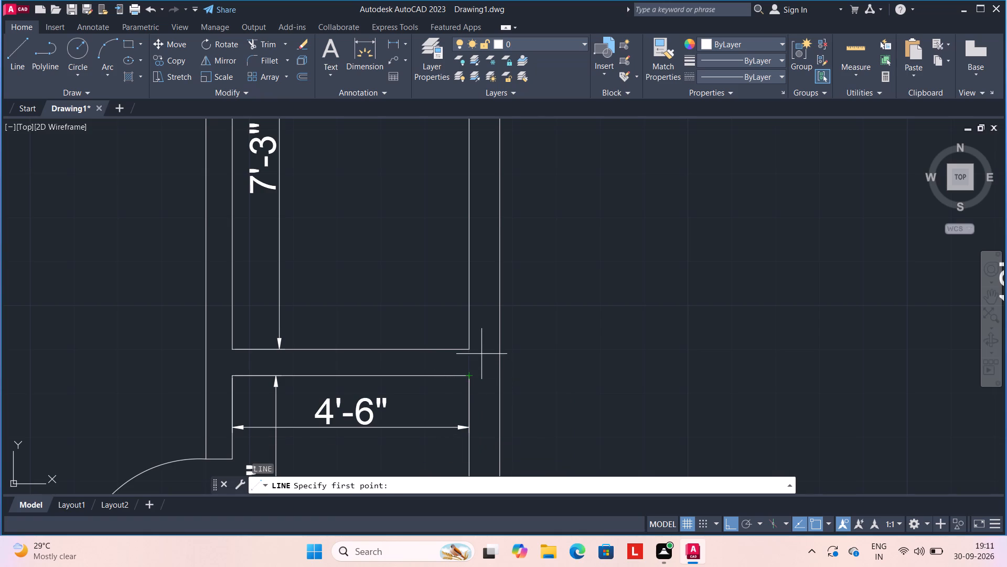
scroll(477, 352, up, 3)
click(447, 337)
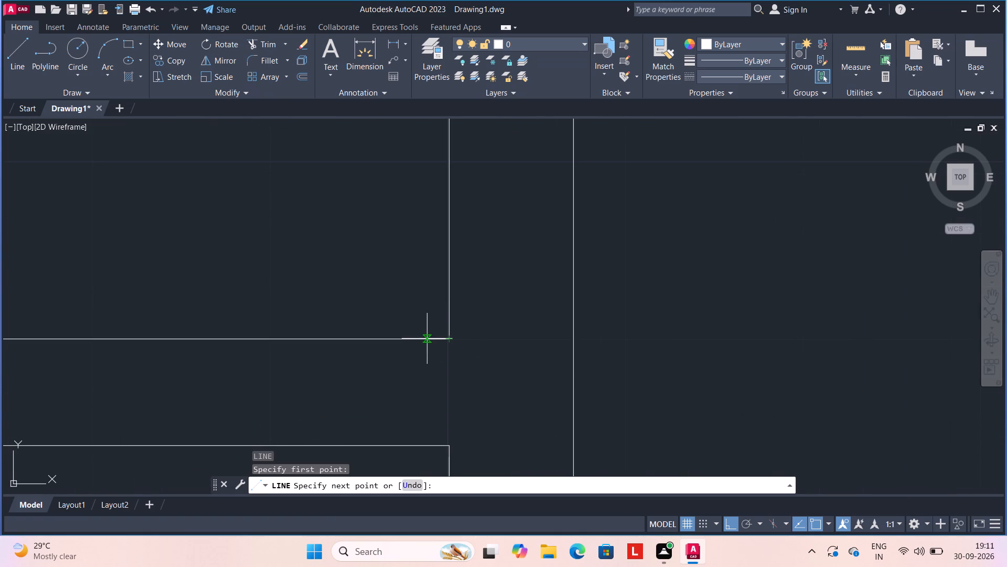
key(2)
key(shift+quotedbl)
key(Return)
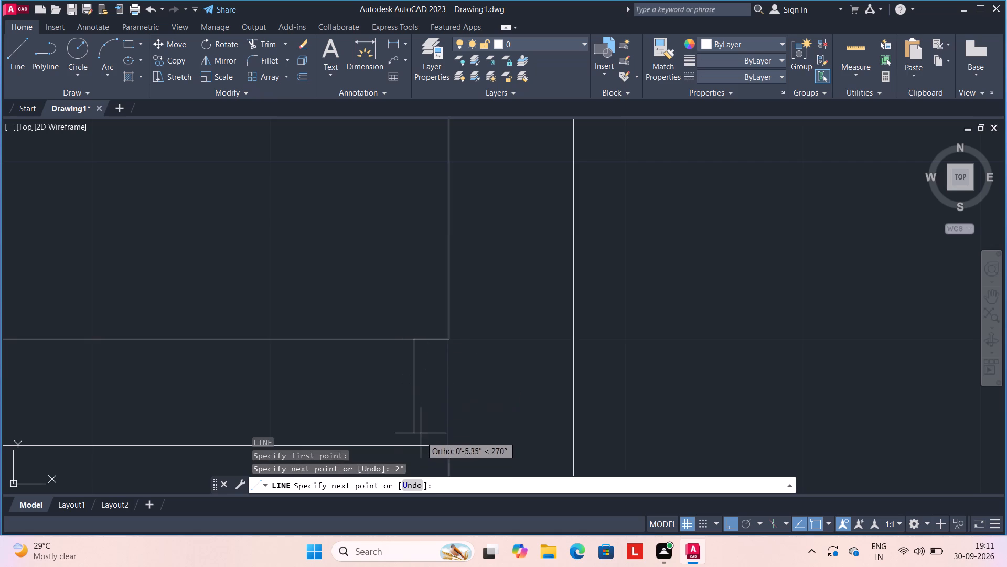
click(415, 443)
key(space)
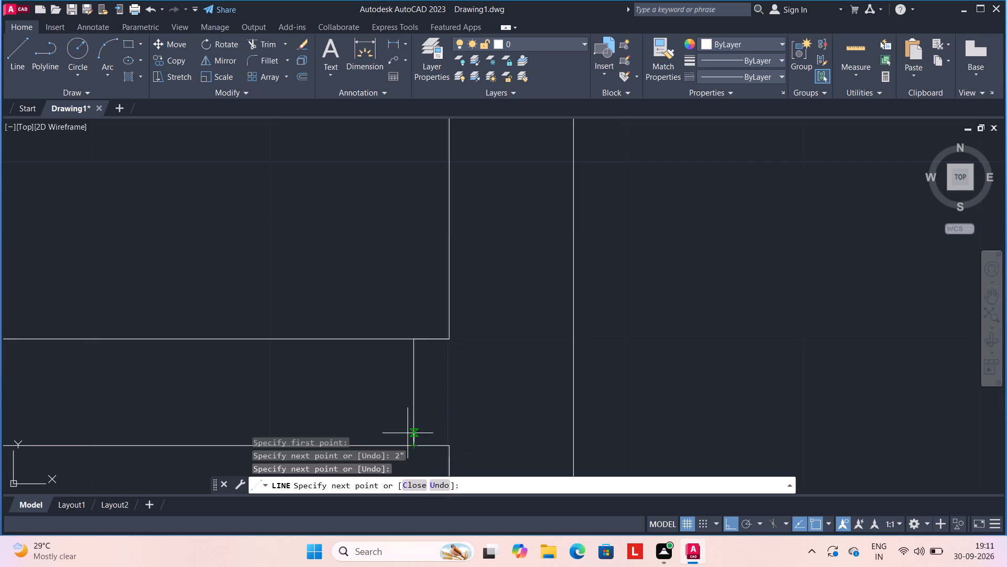
click(431, 340)
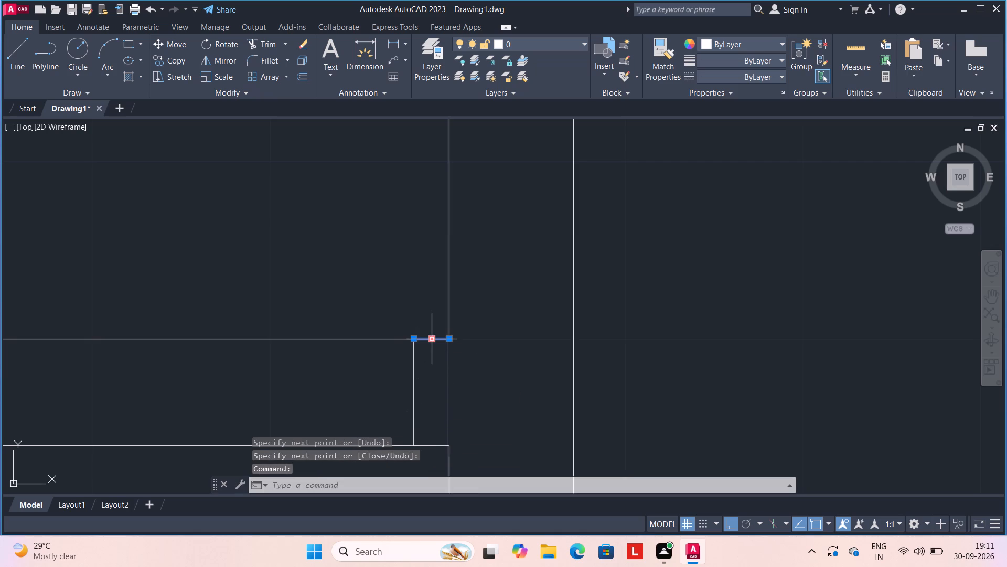
key(Delete)
Offset the new jamb line across the wall below the 7'-3" room 2'6" to the left.
key(o)
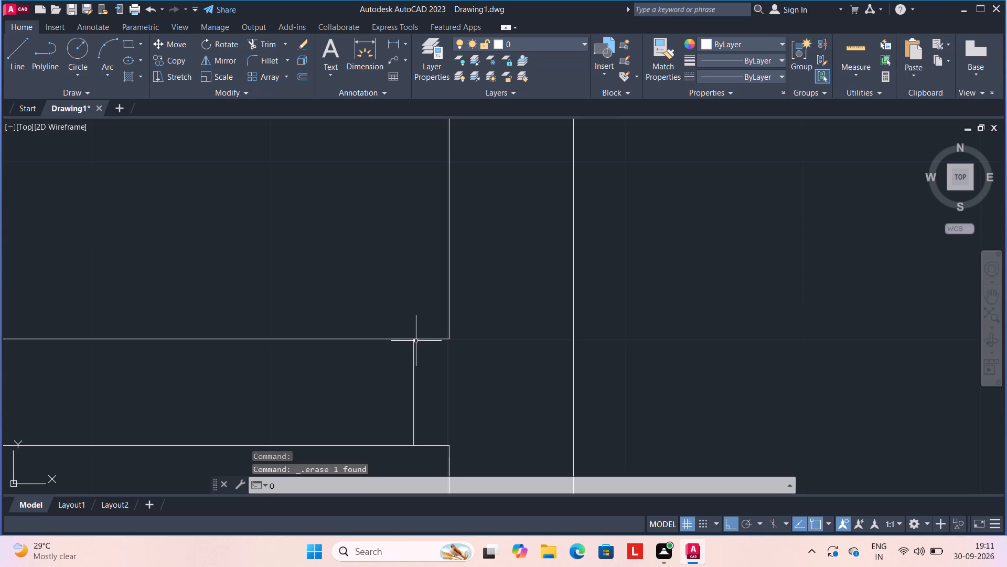
key(Return)
text(2')
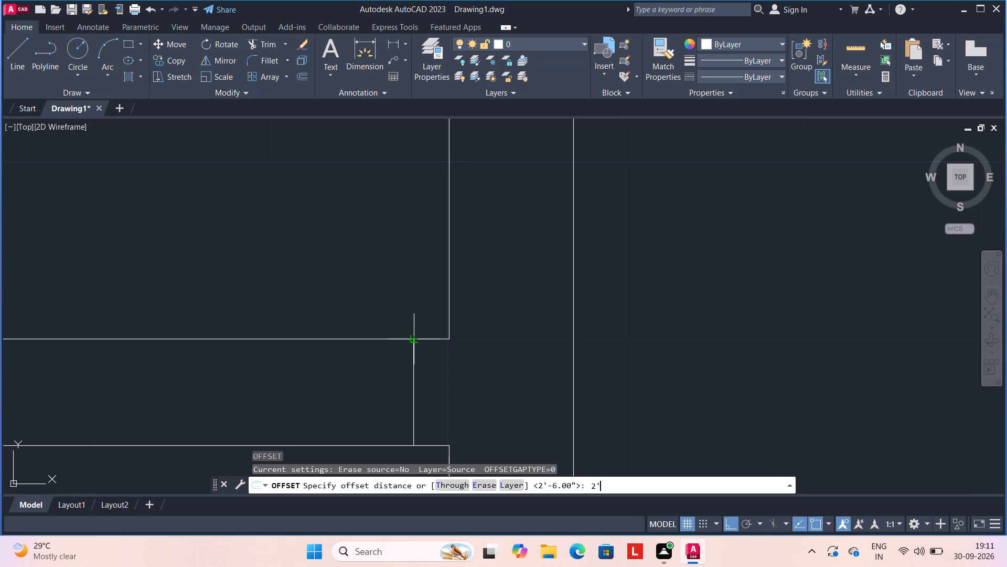
text(6")
key(Return)
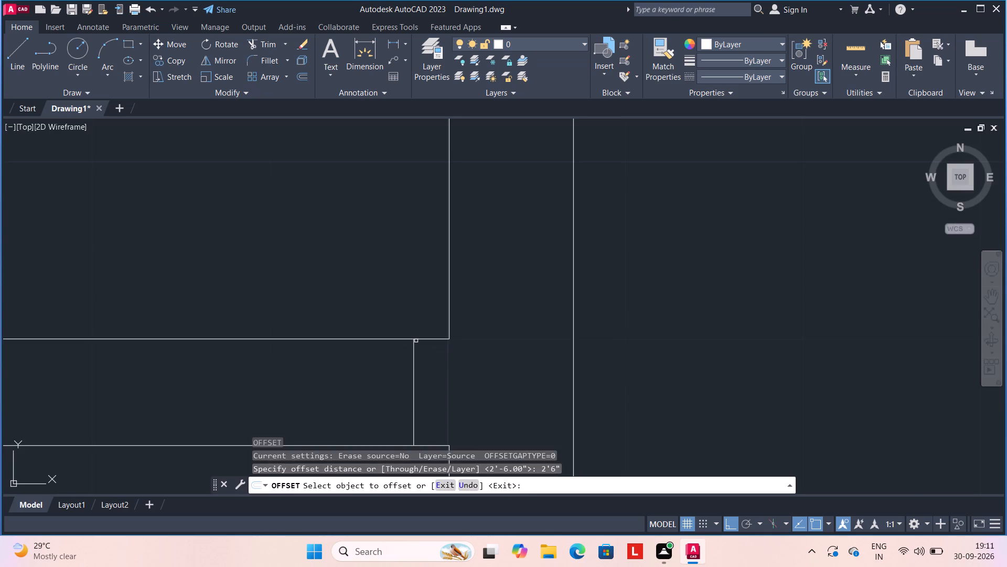
scroll(415, 342, down, 2)
click(414, 361)
click(379, 366)
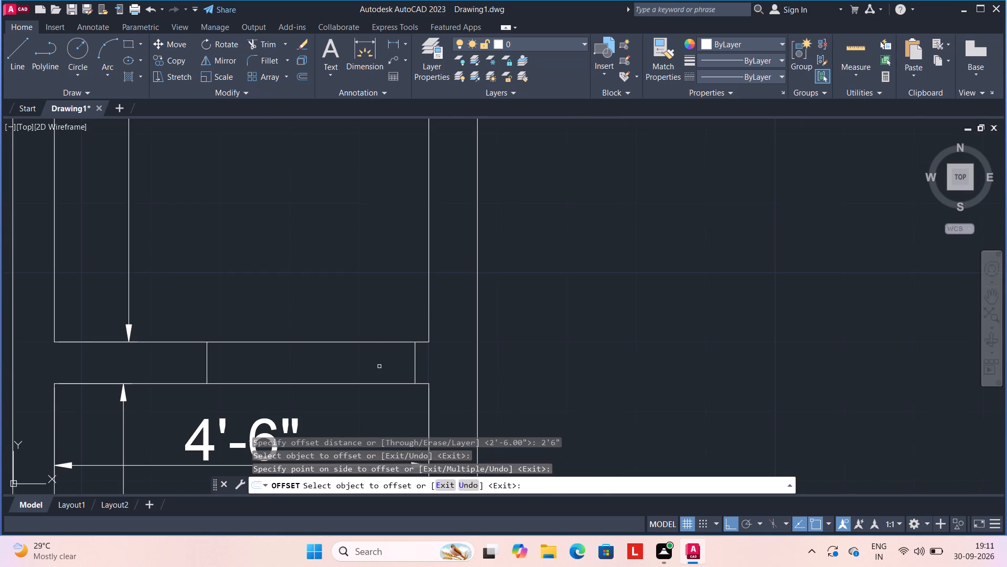
key(Escape)
Trim both wall lines between the two jamb lines to open the doorway below the 7'-3" room.
text(TR)
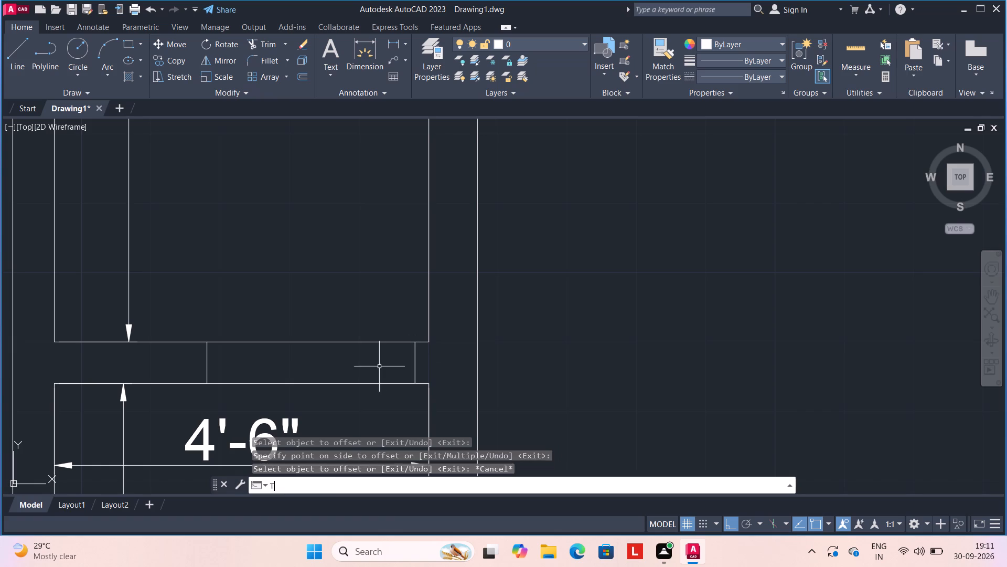
key(space)
click(356, 408)
click(343, 292)
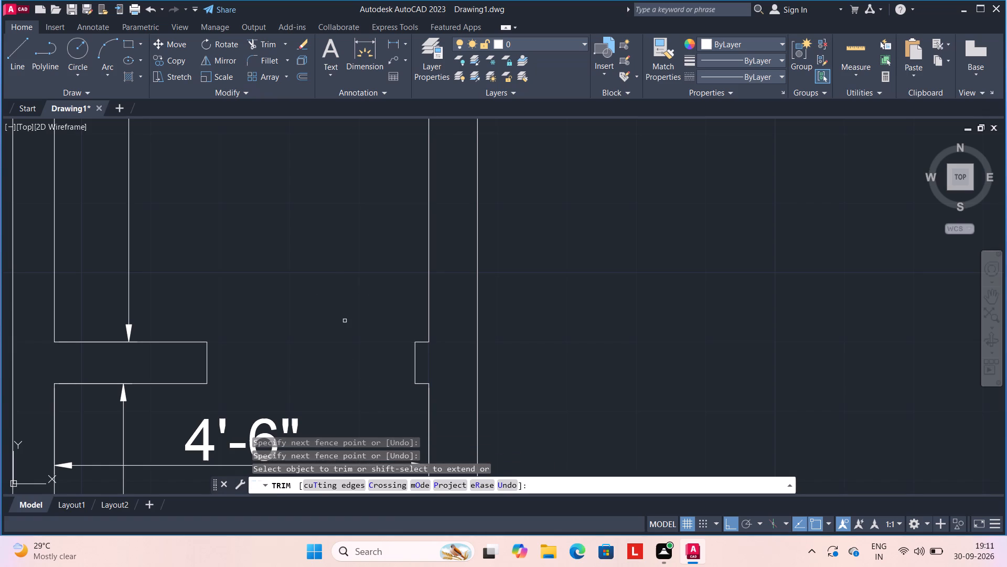
key(Escape)
Draw a 3" by 2'6" door-leaf rectangle from the right jamb's upper corner, extending up and left into the 7'-3" room.
text(REC)
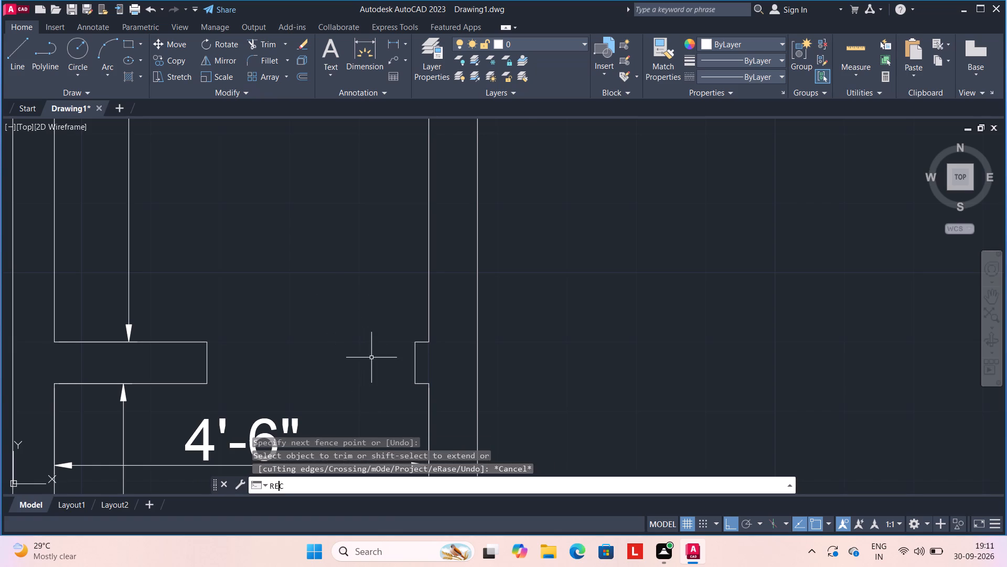
key(space)
click(415, 344)
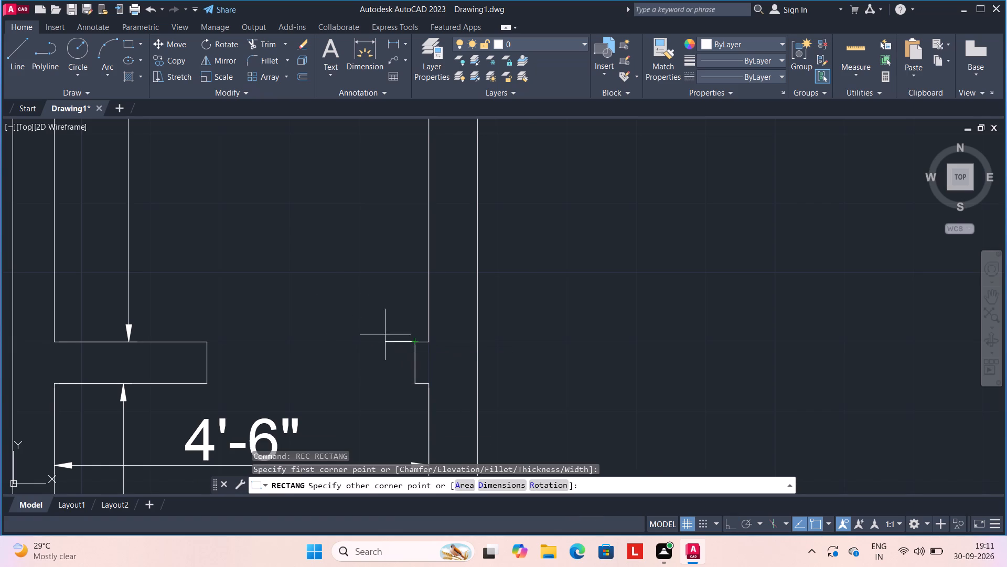
text(D)
key(space)
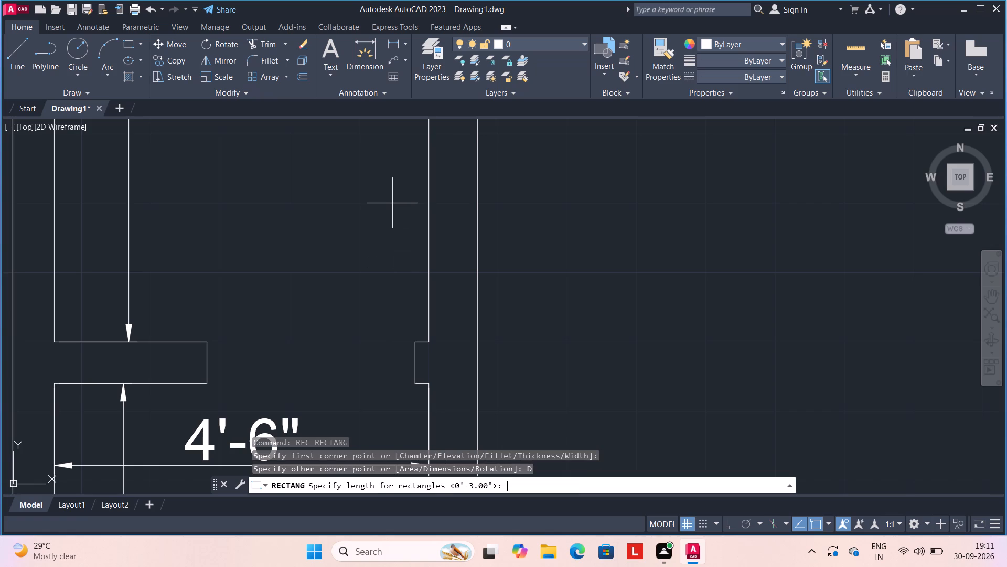
text(3")
key(Return)
text(2'6")
key(Return)
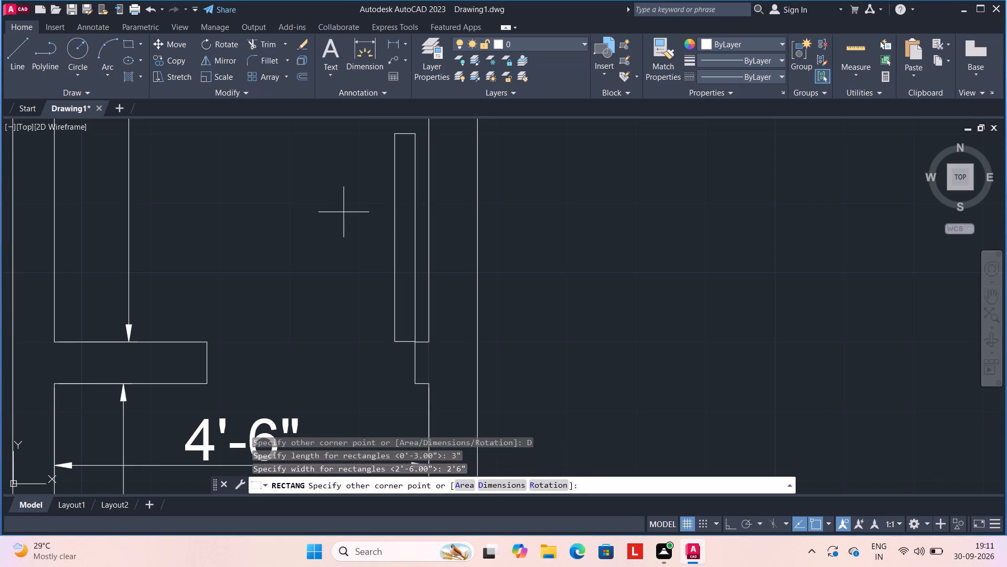
click(366, 202)
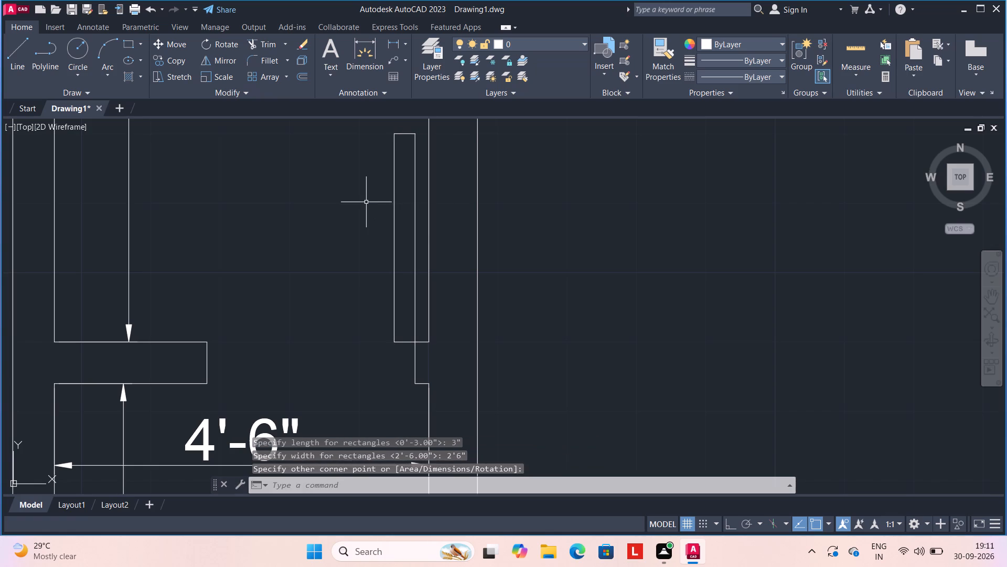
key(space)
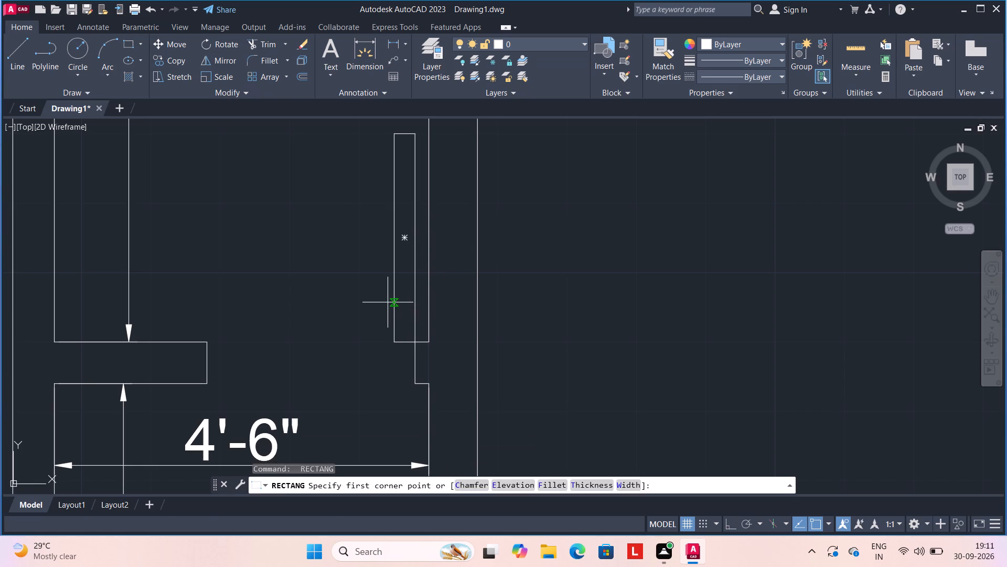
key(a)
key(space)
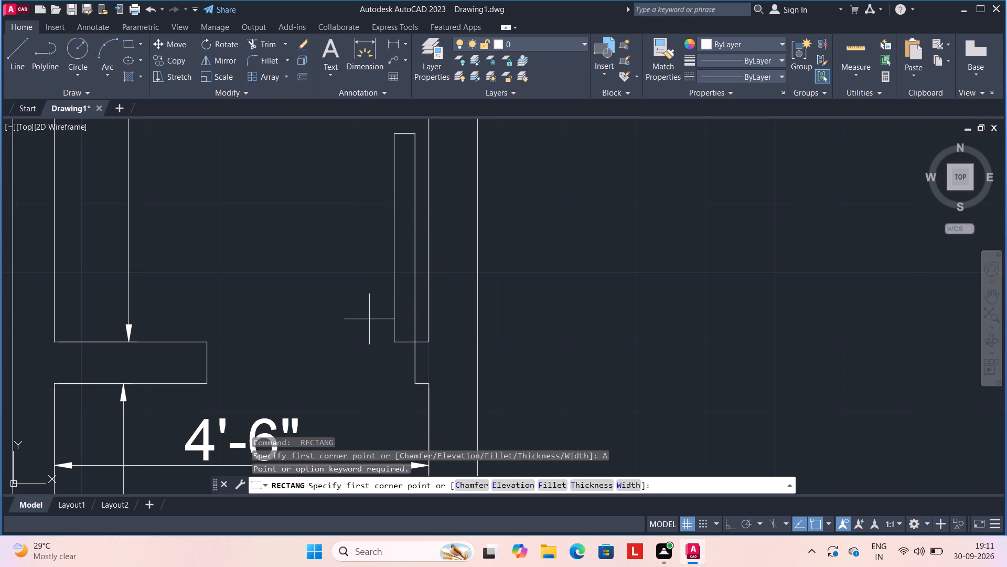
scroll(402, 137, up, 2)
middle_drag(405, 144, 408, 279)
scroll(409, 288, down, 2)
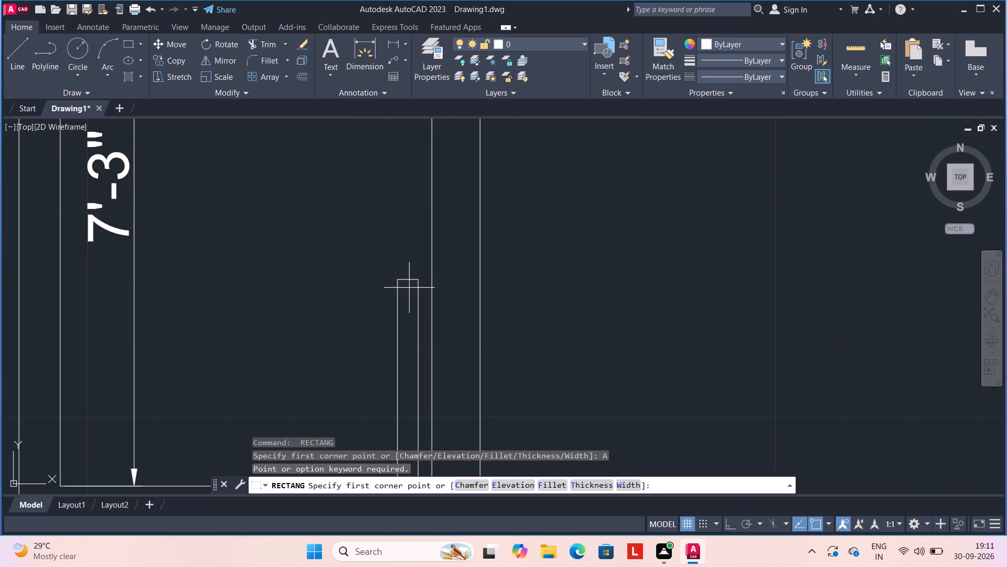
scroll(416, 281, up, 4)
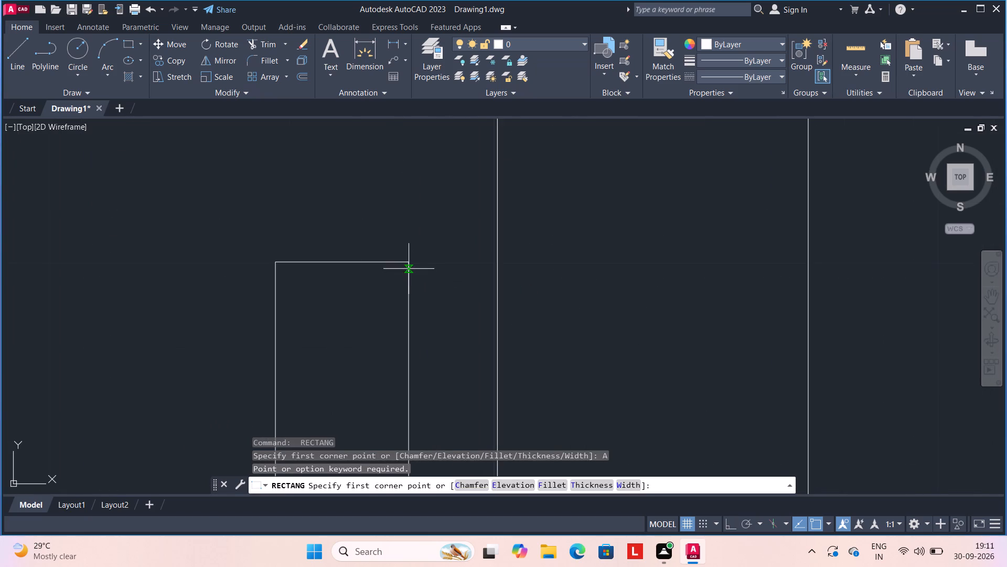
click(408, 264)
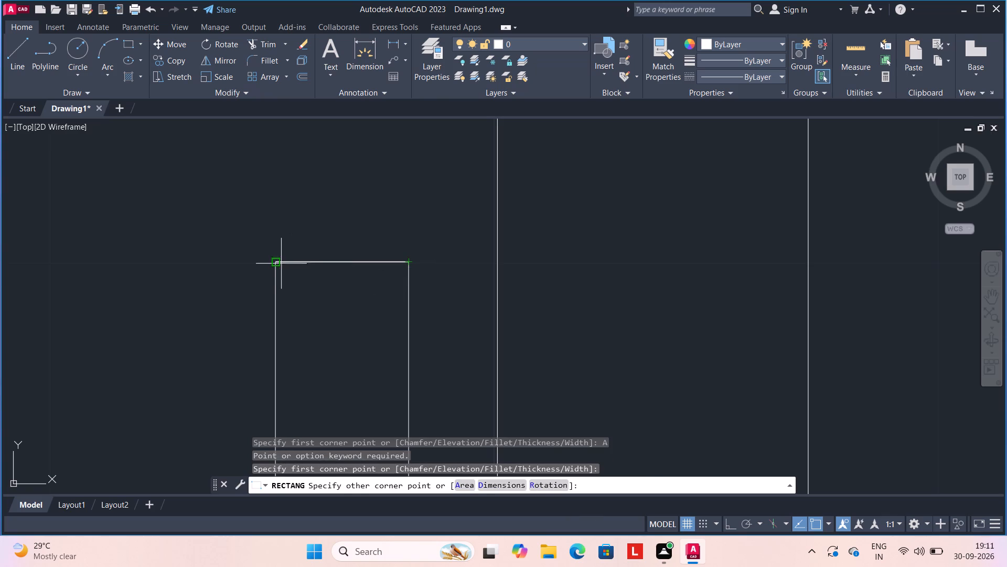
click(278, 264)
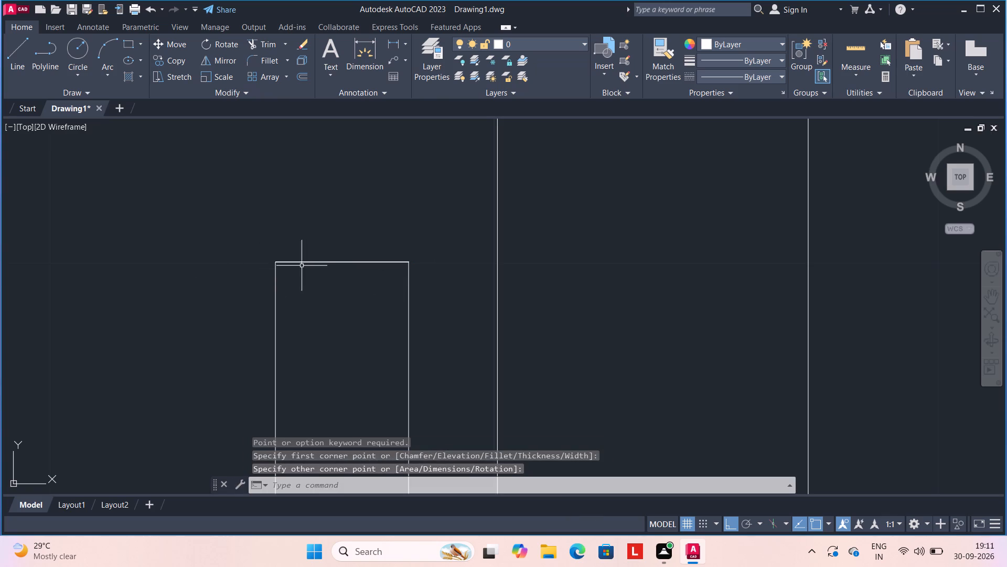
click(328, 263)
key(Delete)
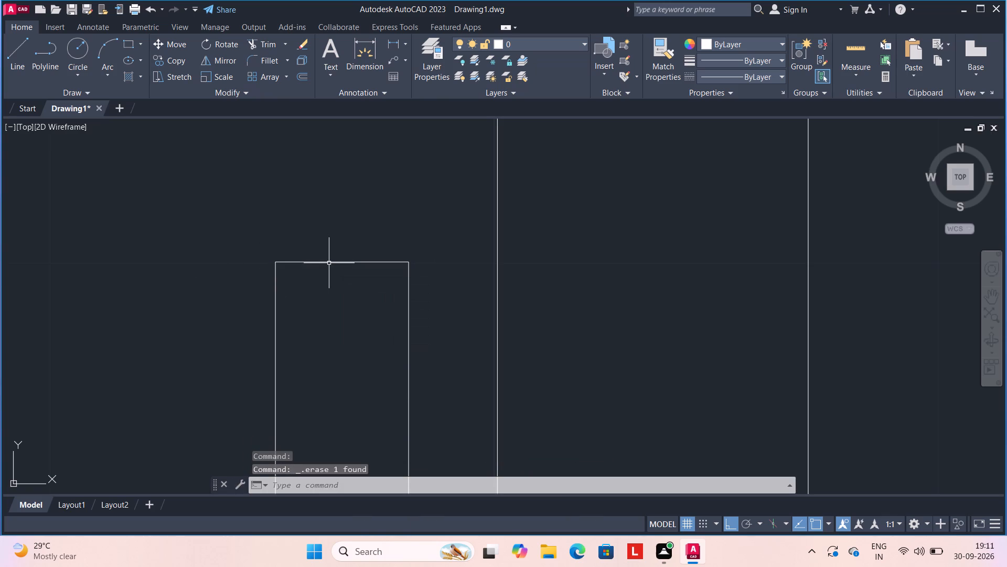
Draw the door's swing arc from the leaf's top-right corner through its top-left corner to the left jamb's upper corner below the 7'-3" room.
text(A)
key(space)
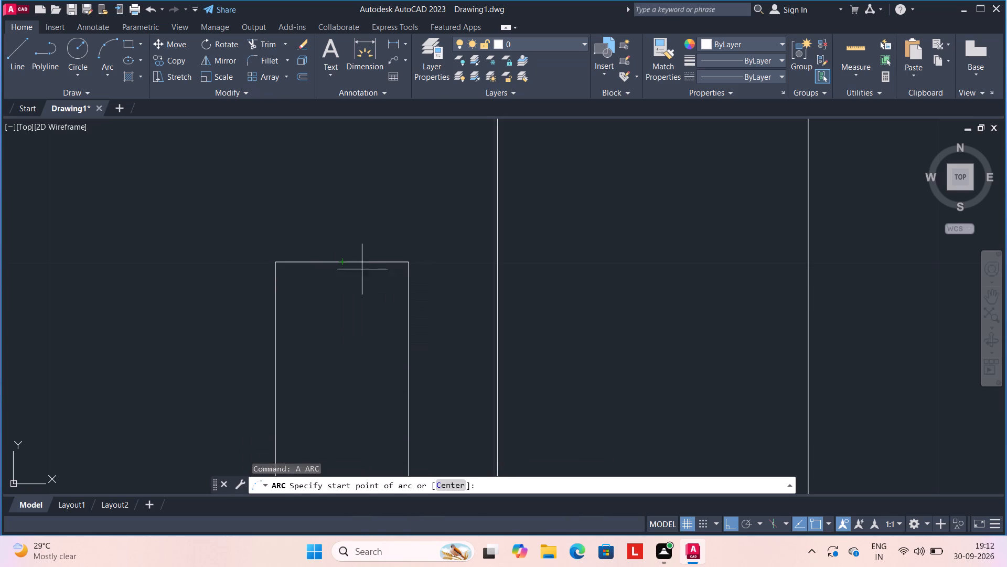
click(411, 264)
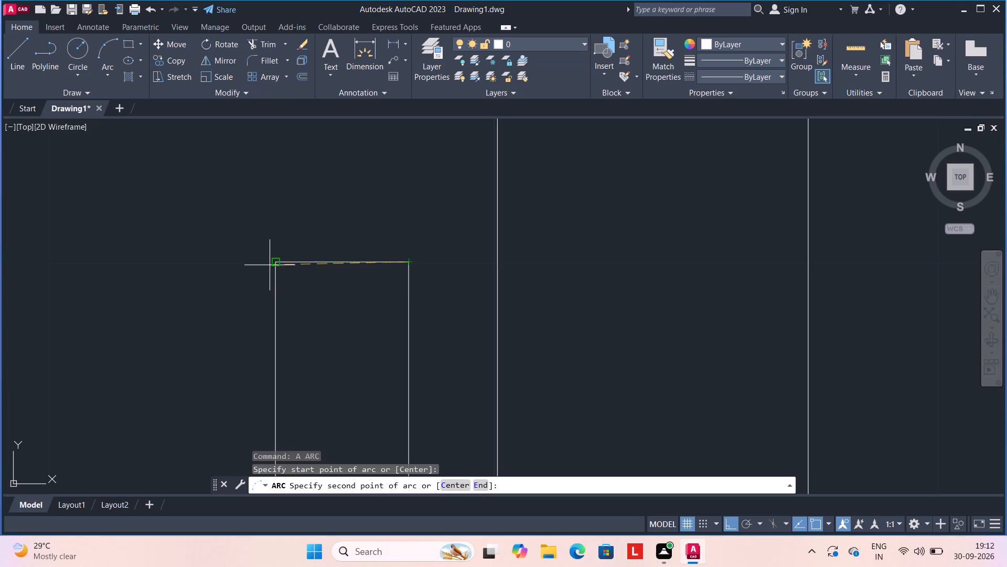
click(270, 265)
scroll(82, 364, down, 4)
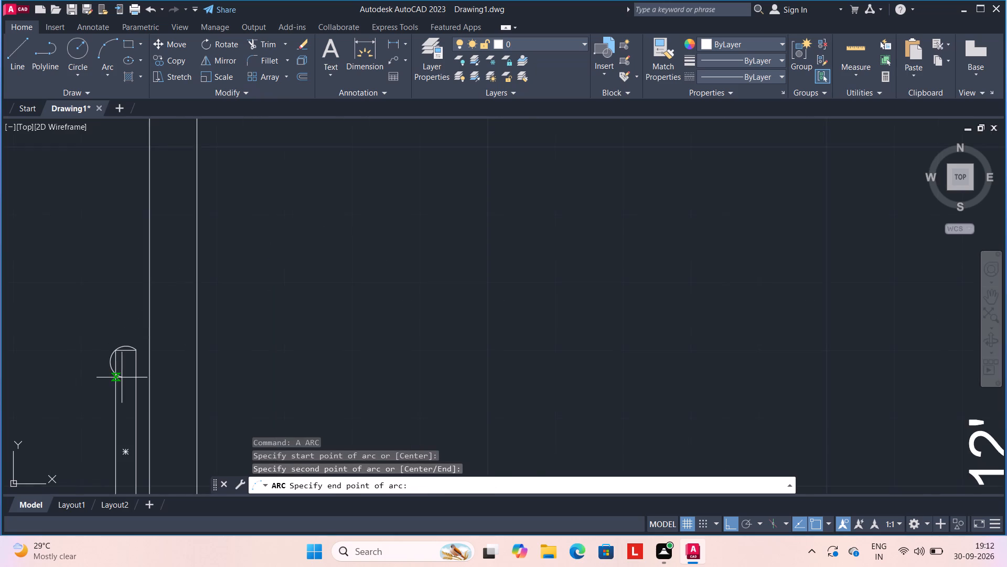
middle_drag(122, 377, 316, 180)
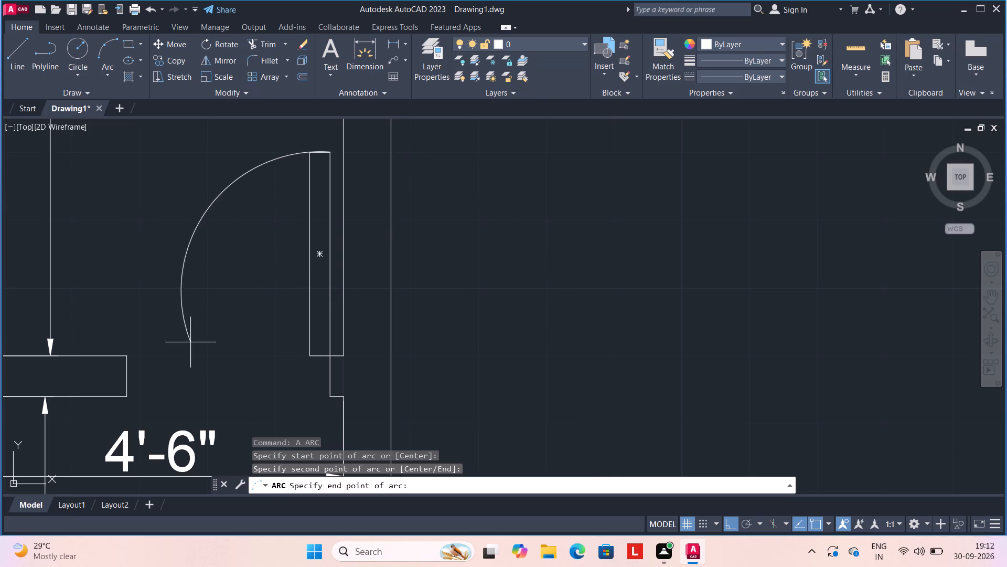
click(124, 358)
key(Escape)
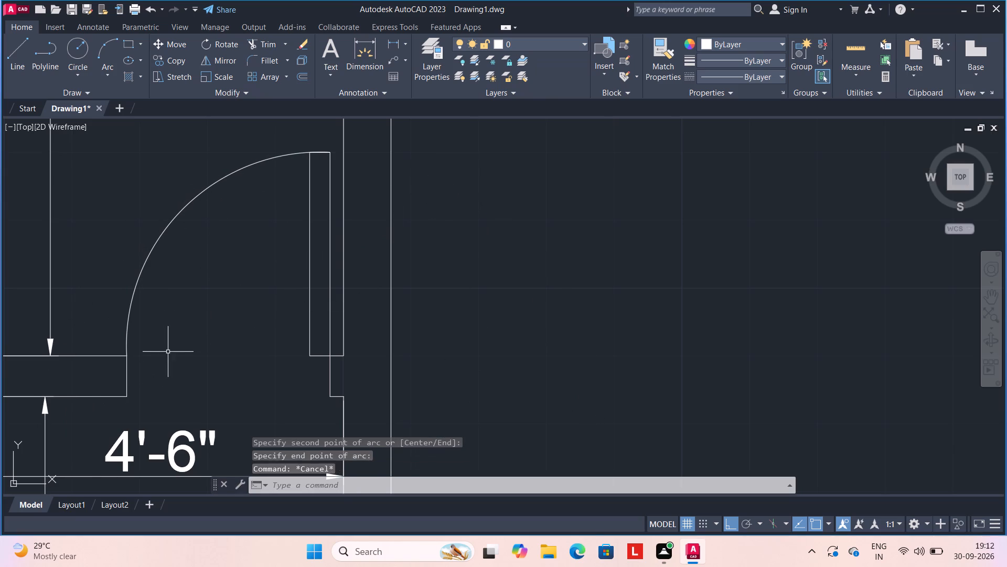
Draw a line across the 10'-6" by 12' room's left wall, 3" above its lower-left inner corner, and delete the 3" guide segment.
scroll(170, 348, down, 3)
middle_drag(223, 450, 212, 423)
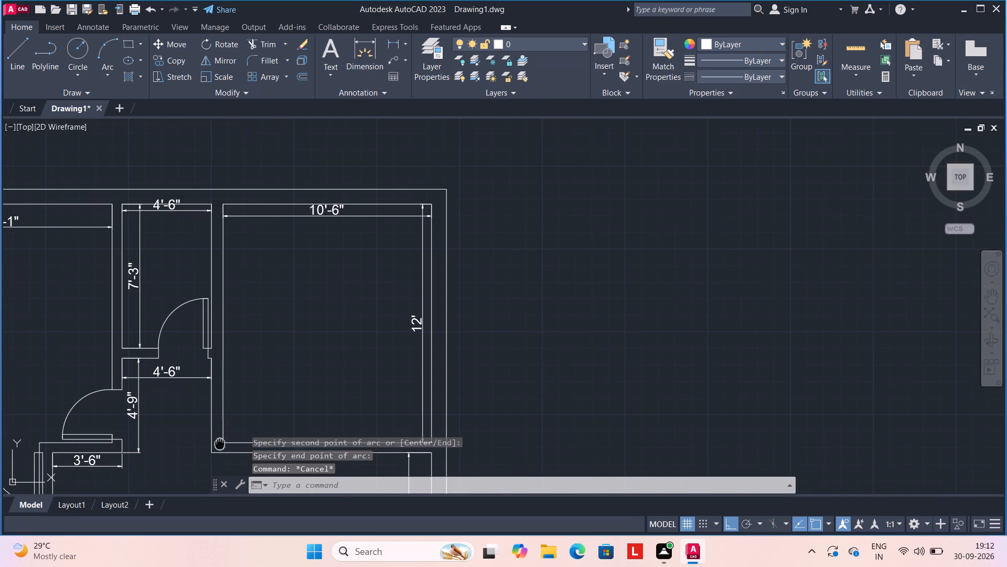
middle_drag(212, 423, 199, 370)
scroll(195, 362, up, 4)
key(l)
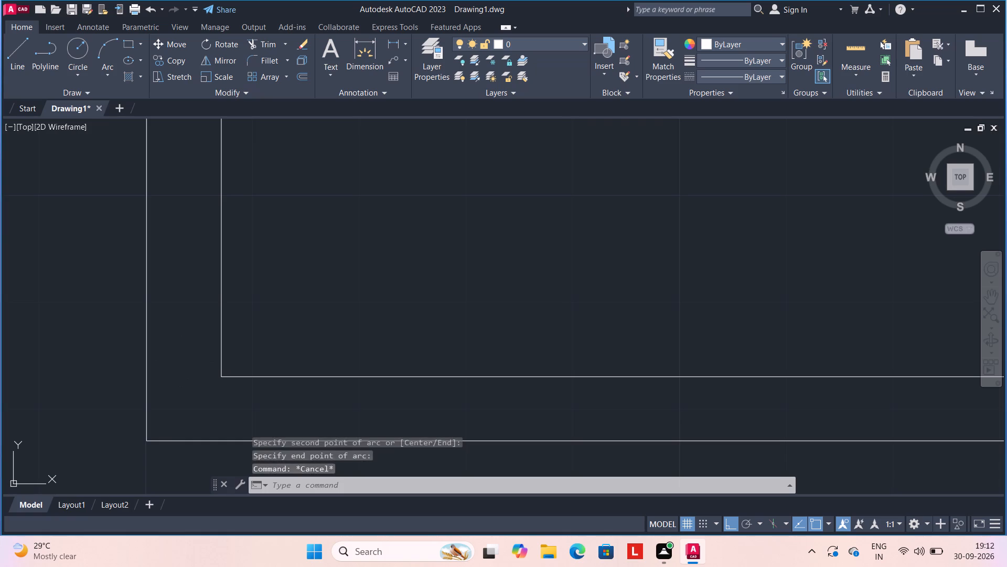
key(Return)
click(219, 378)
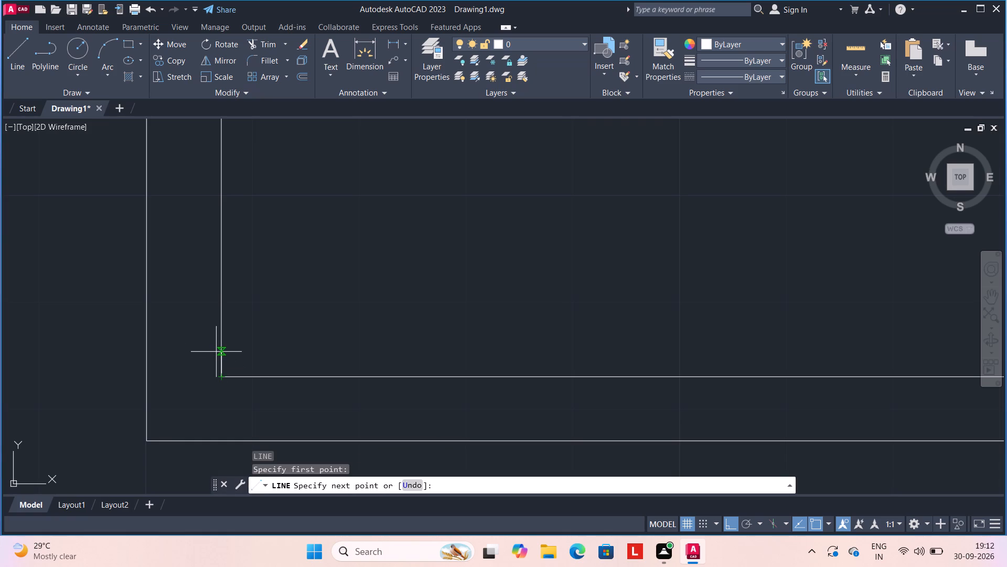
text(3")
key(Return)
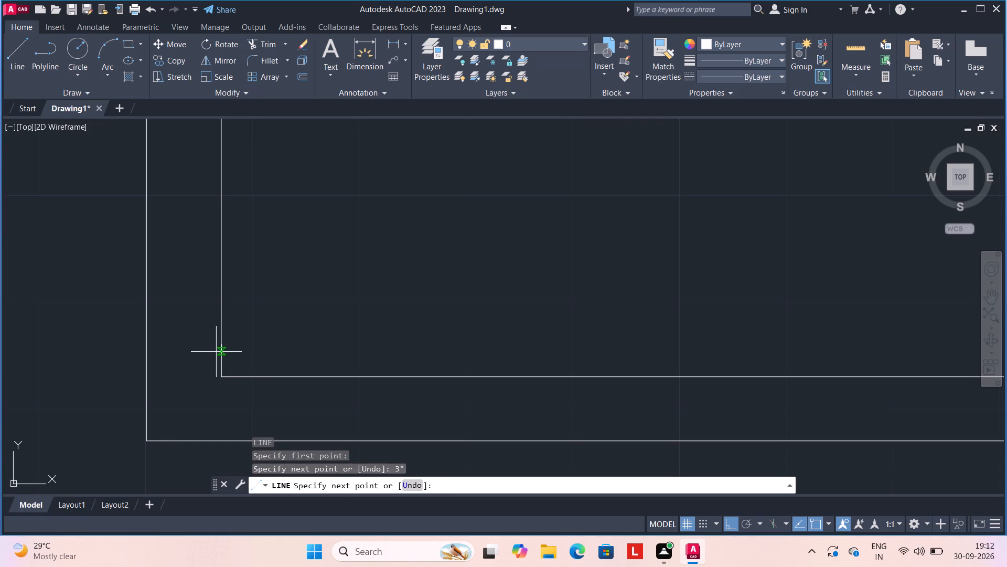
click(149, 347)
key(space)
scroll(217, 363, up, 2)
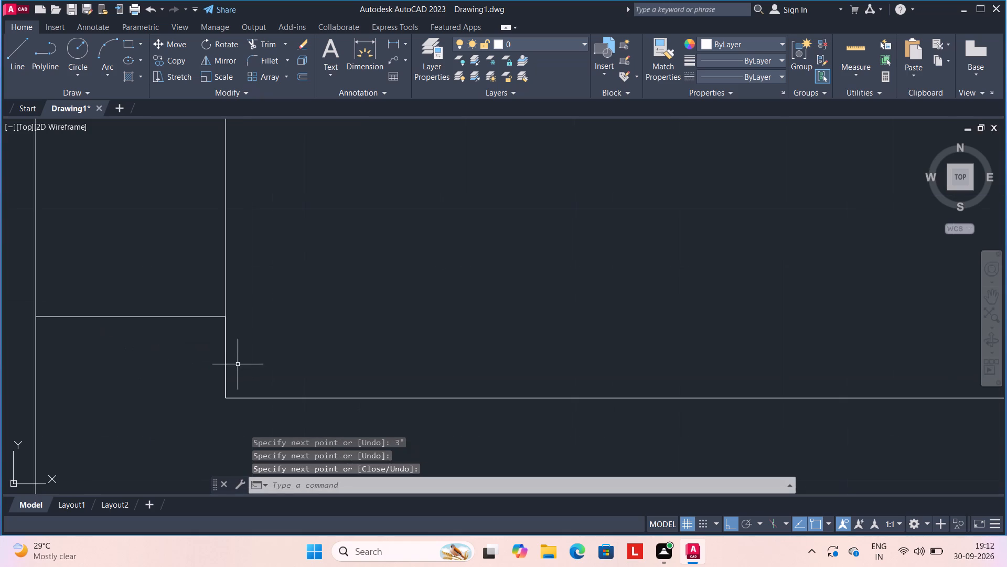
click(237, 367)
click(210, 369)
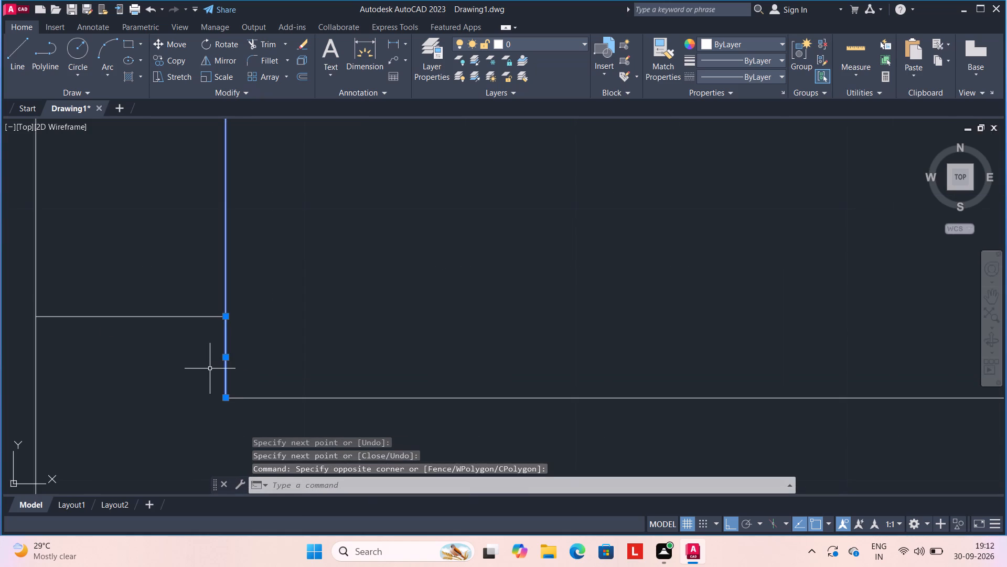
key(Escape)
click(224, 368)
key(Delete)
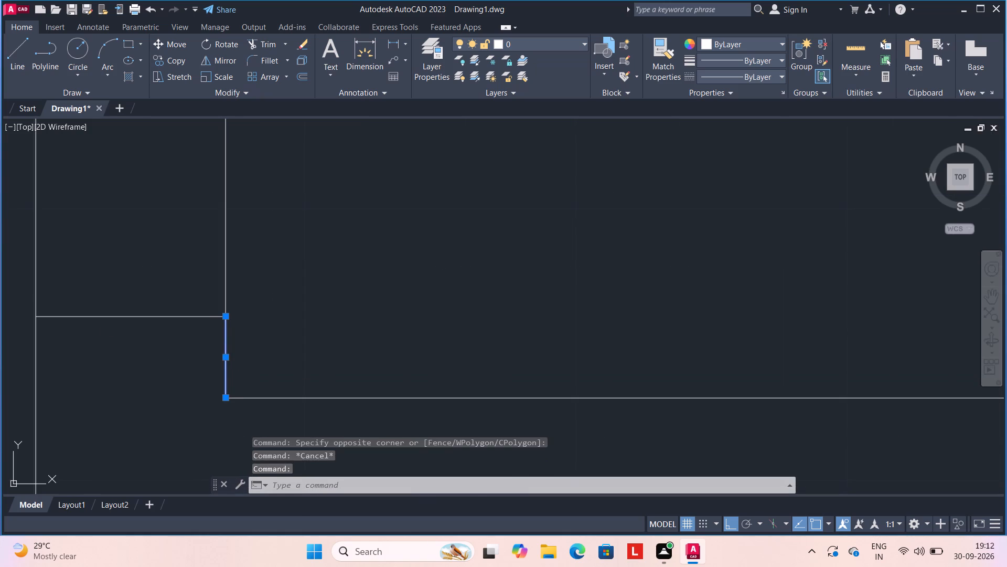
Offset the new jamb line across the 12' room's left wall 2'6" upward.
key(o)
key(Return)
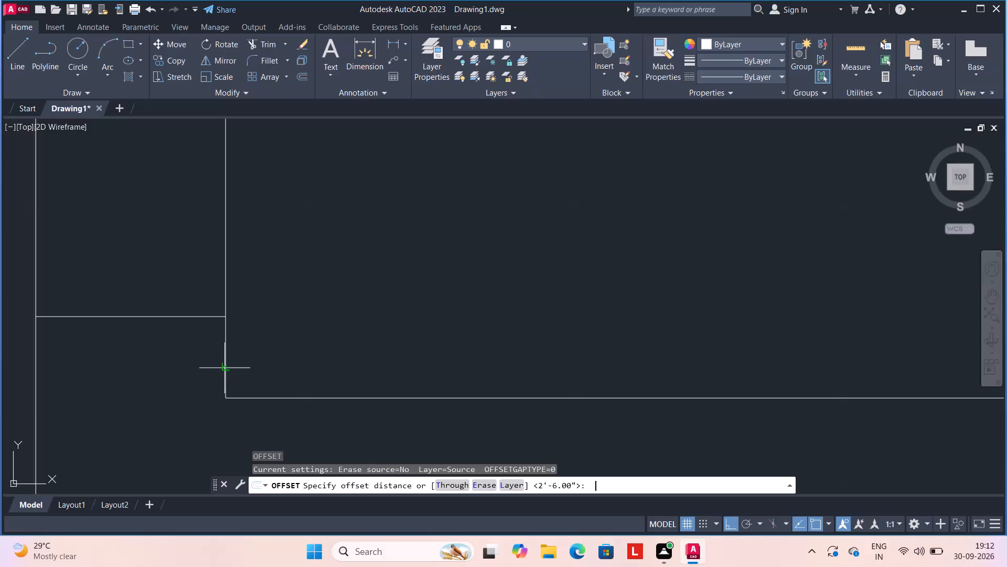
text(2'6")
key(Return)
scroll(224, 368, down, 2)
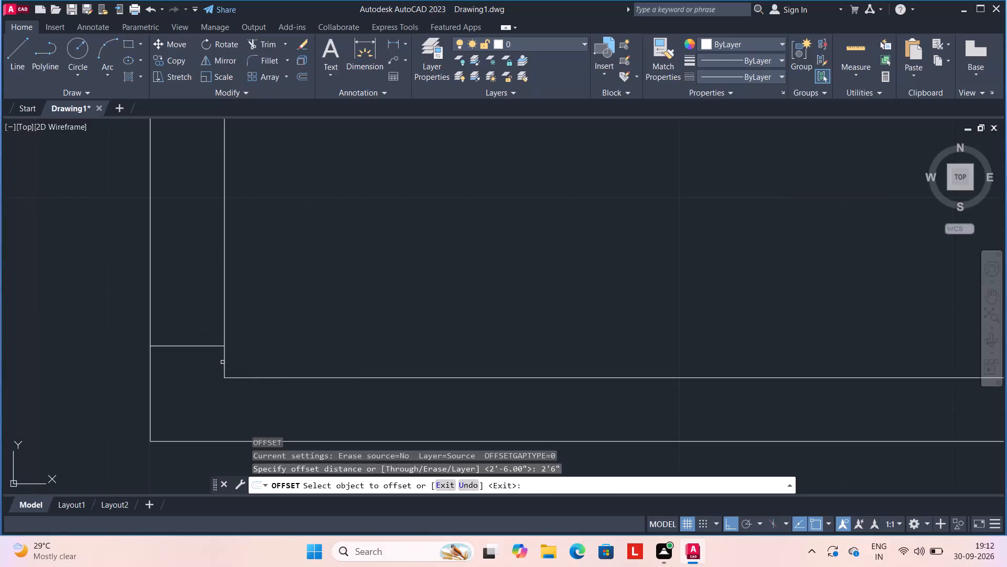
click(192, 345)
click(189, 276)
scroll(189, 275, down, 3)
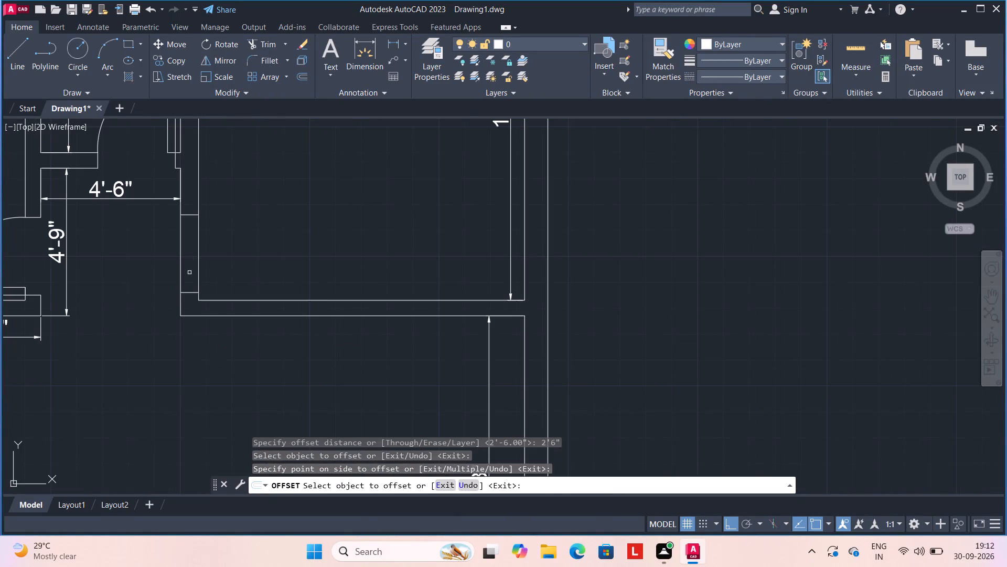
middle_drag(191, 246, 206, 331)
key(Escape)
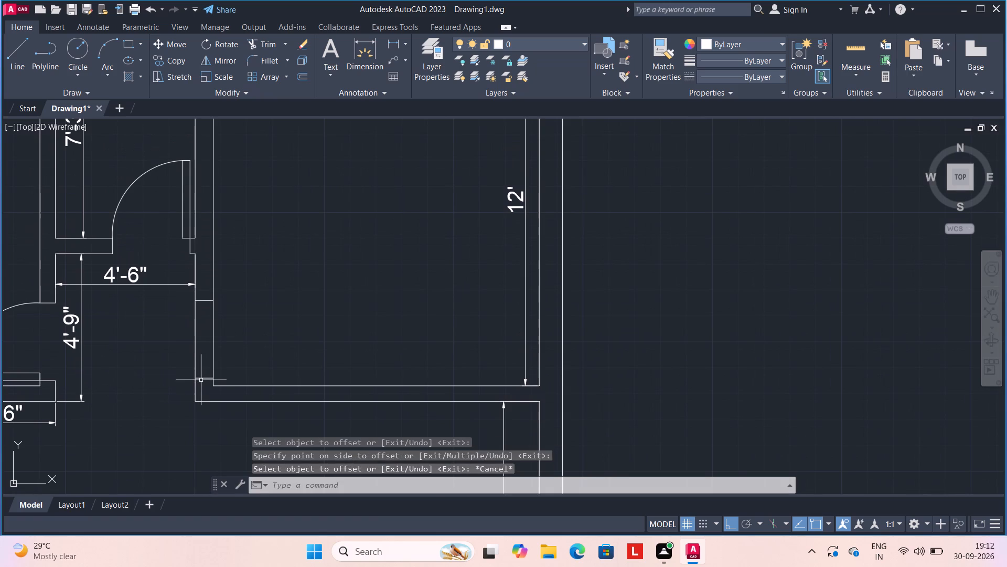
Trim both wall lines between the two jamb lines to open the doorway in the 12' room's left wall.
text(TR)
key(space)
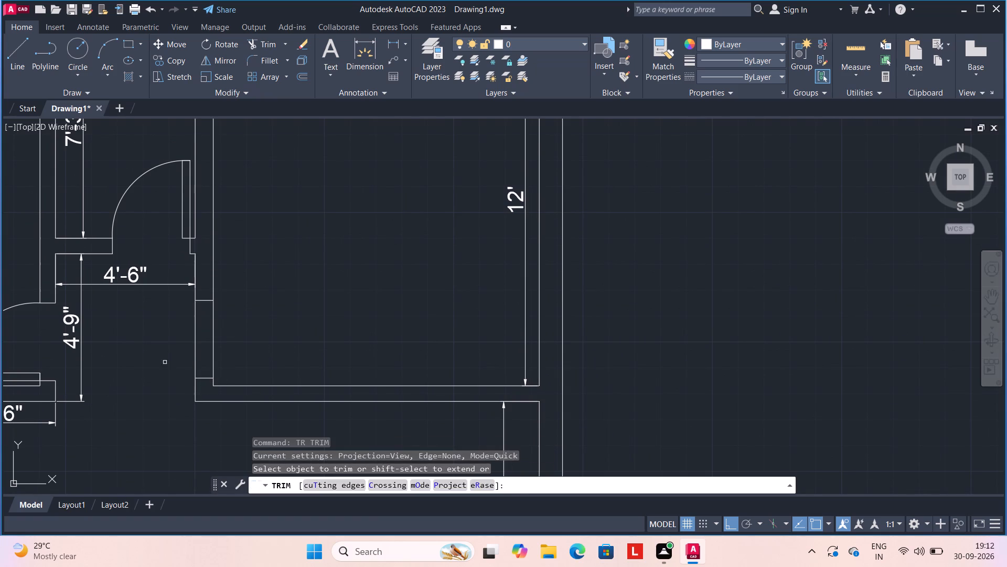
click(164, 361)
click(306, 342)
key(Escape)
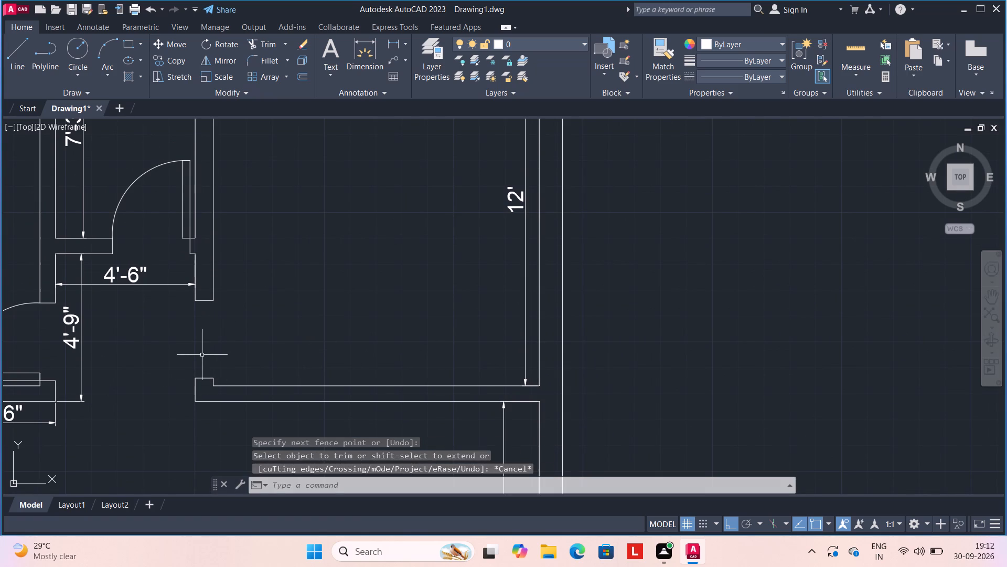
Draw a 2'6" by 3" door-leaf rectangle from the lower jamb's right corner, extending right and up into the 12' room.
text(RE)
text(C)
key(space)
scroll(212, 365, up, 3)
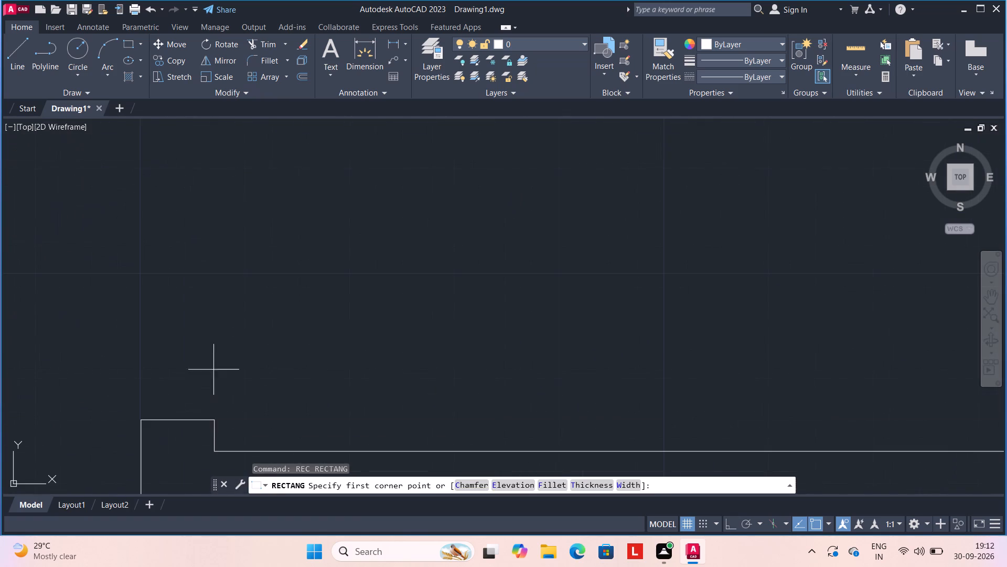
click(215, 420)
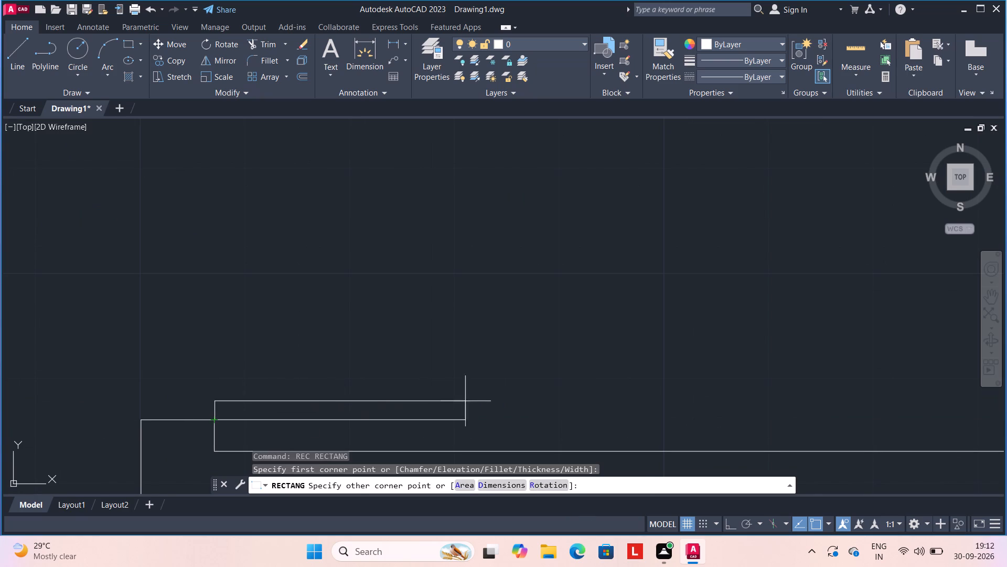
text(D)
key(space)
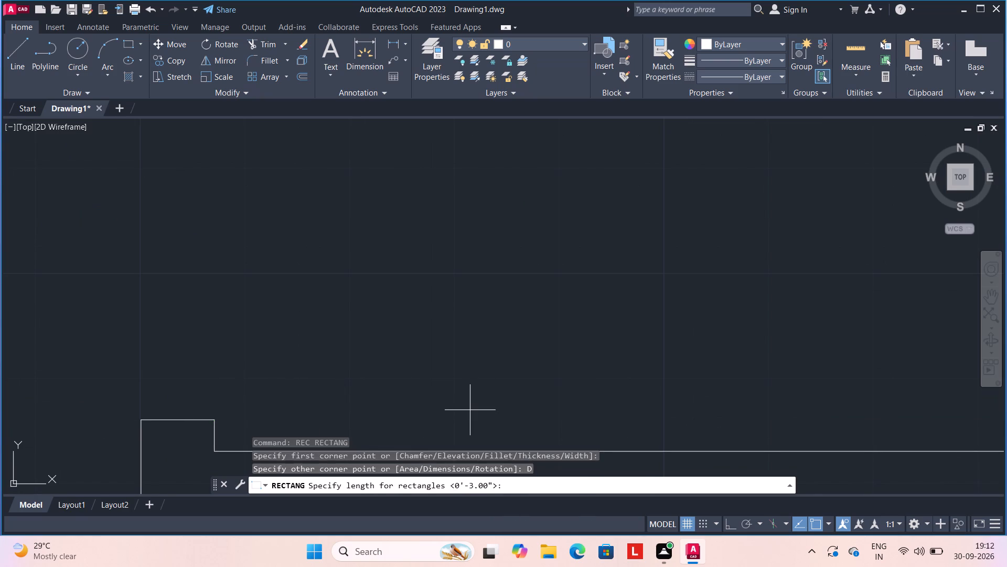
text(2'6")
key(Return)
text(3")
key(Return)
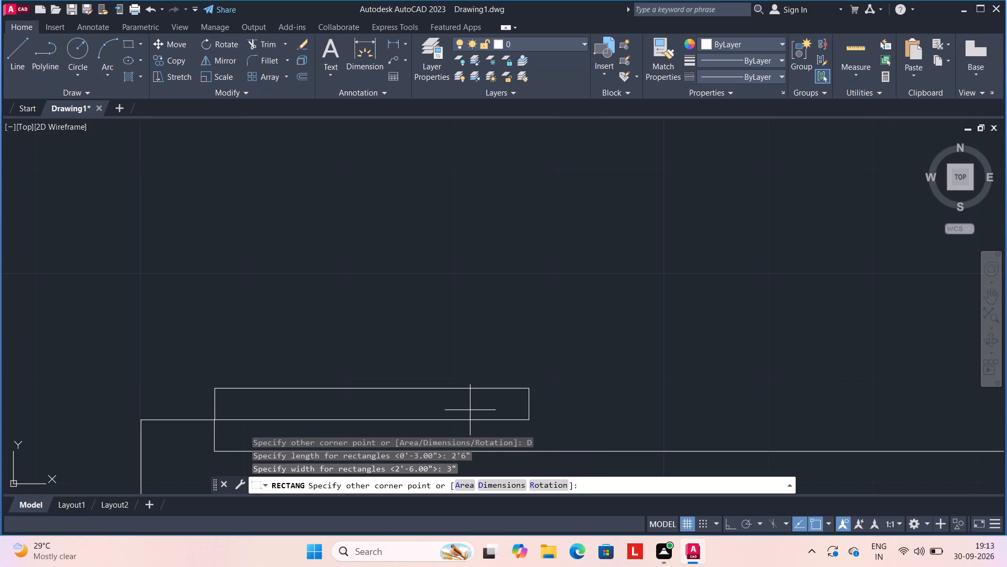
click(477, 343)
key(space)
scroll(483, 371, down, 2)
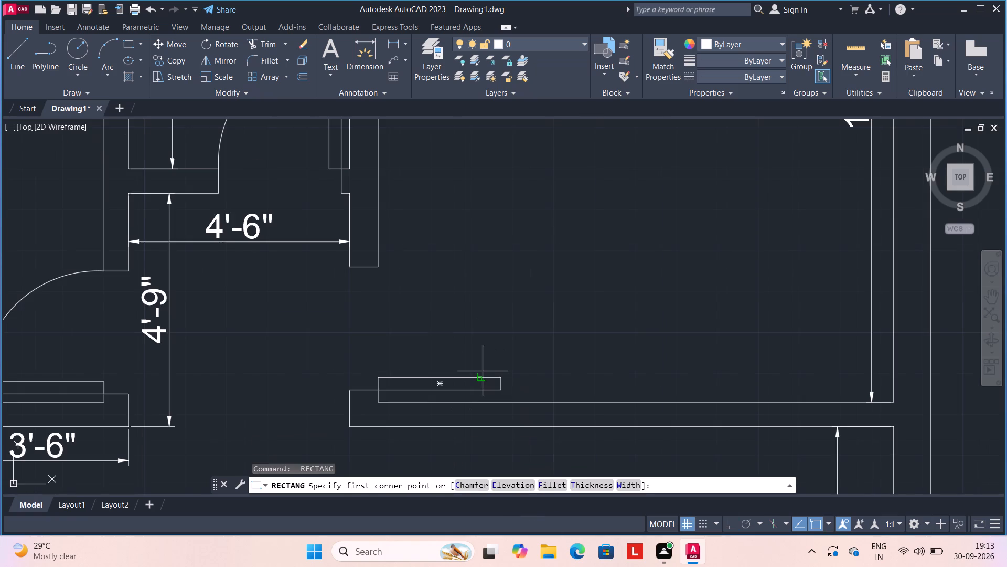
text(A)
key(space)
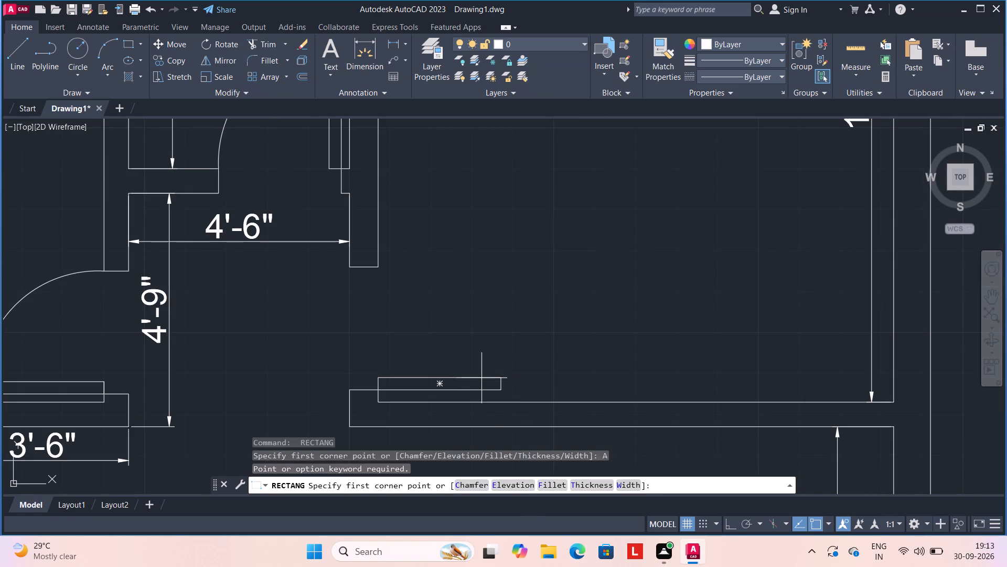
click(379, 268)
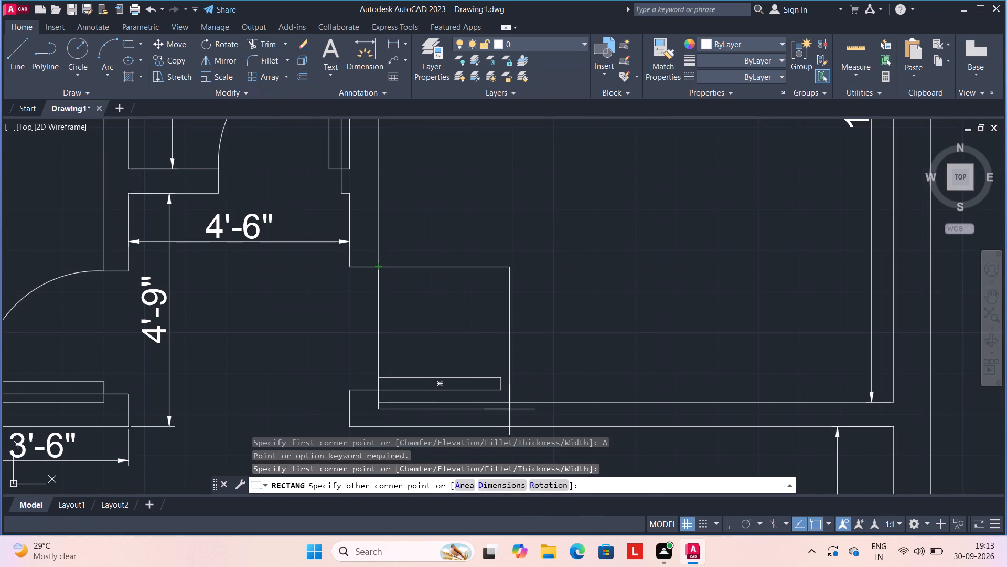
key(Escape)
Draw the door-swing arc from the upper jamb's right corner through the leaf's upper-right corner to its lower-right corner in the 12' room.
text(A)
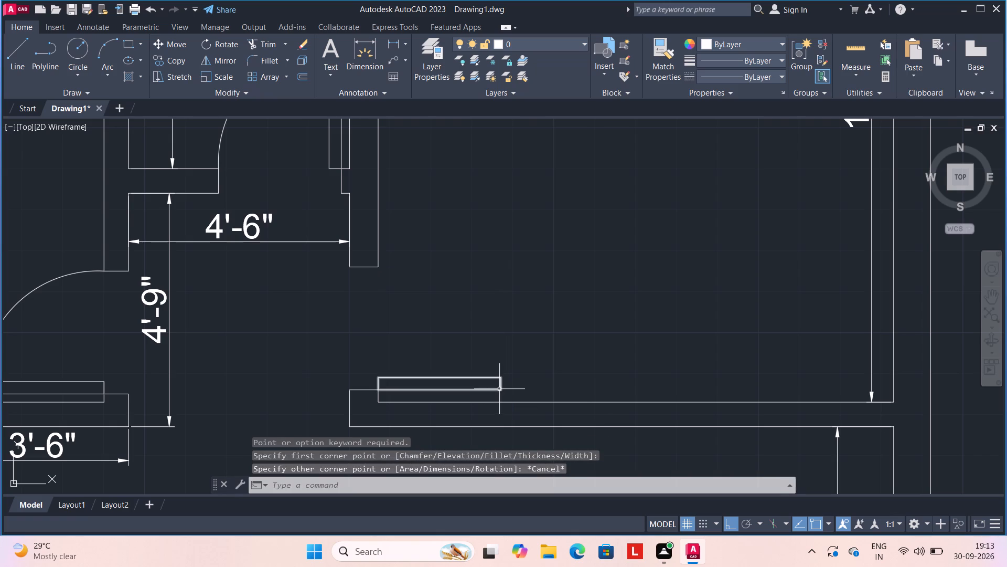
key(space)
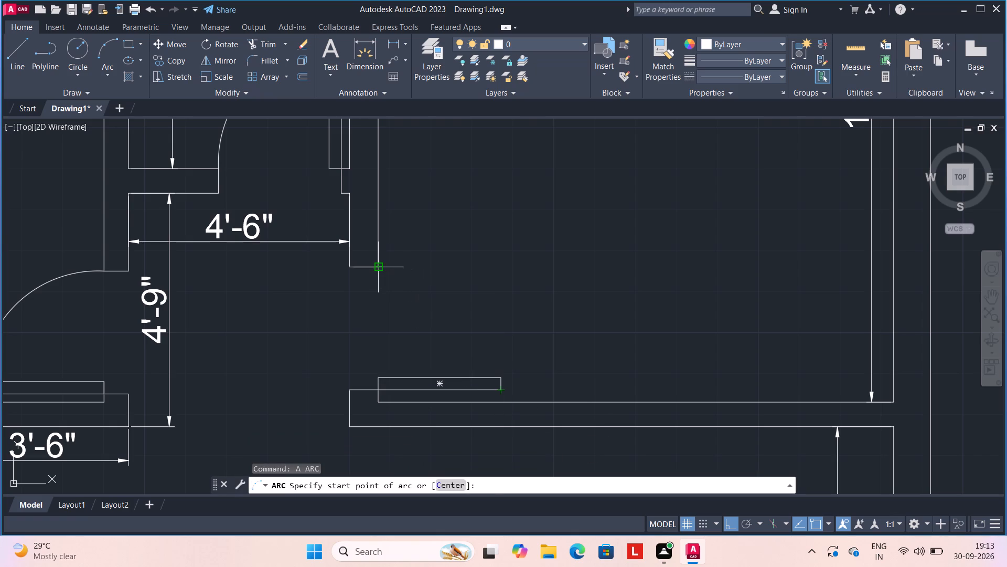
click(376, 266)
scroll(498, 375, up, 3)
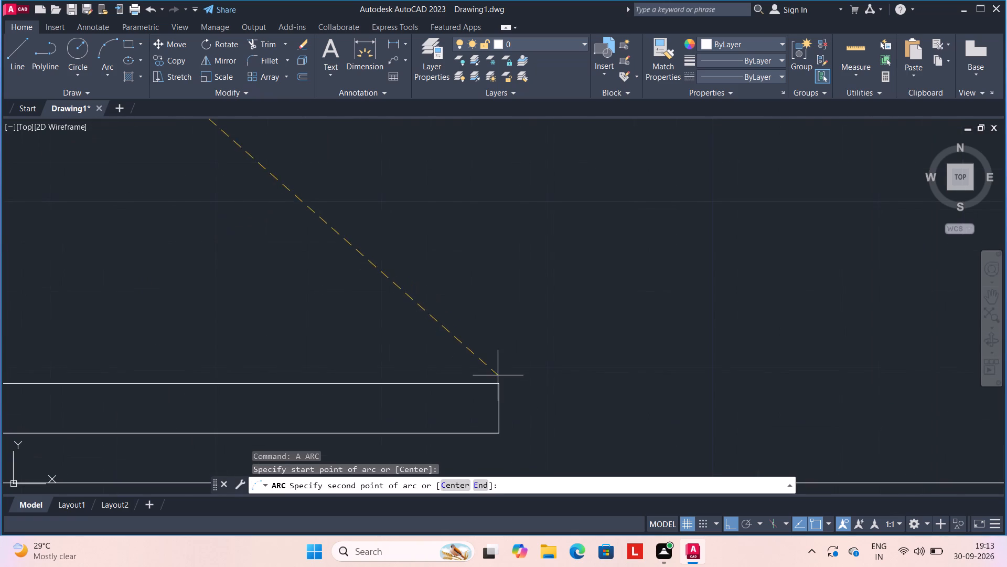
click(497, 386)
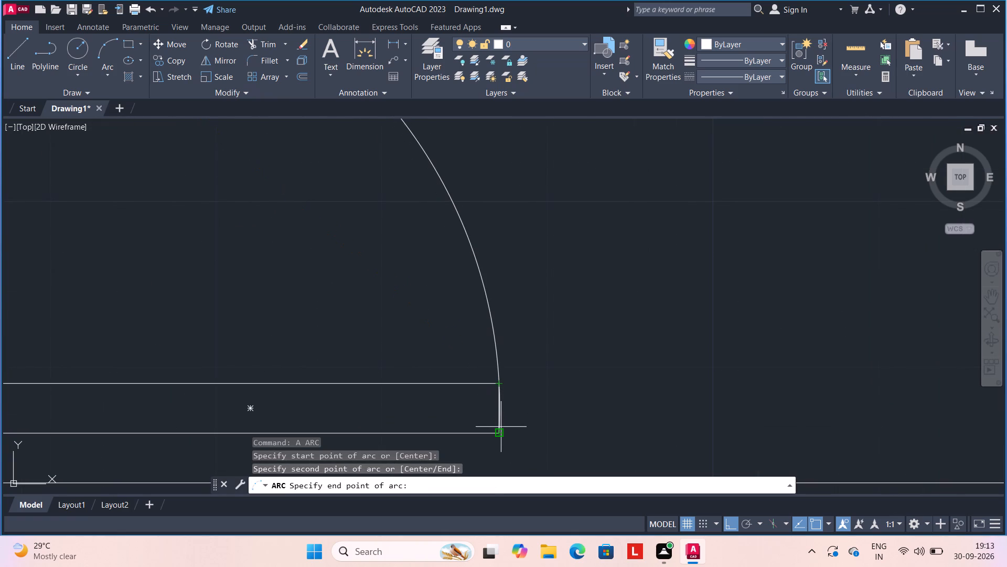
click(501, 427)
key(space)
scroll(504, 393, down, 4)
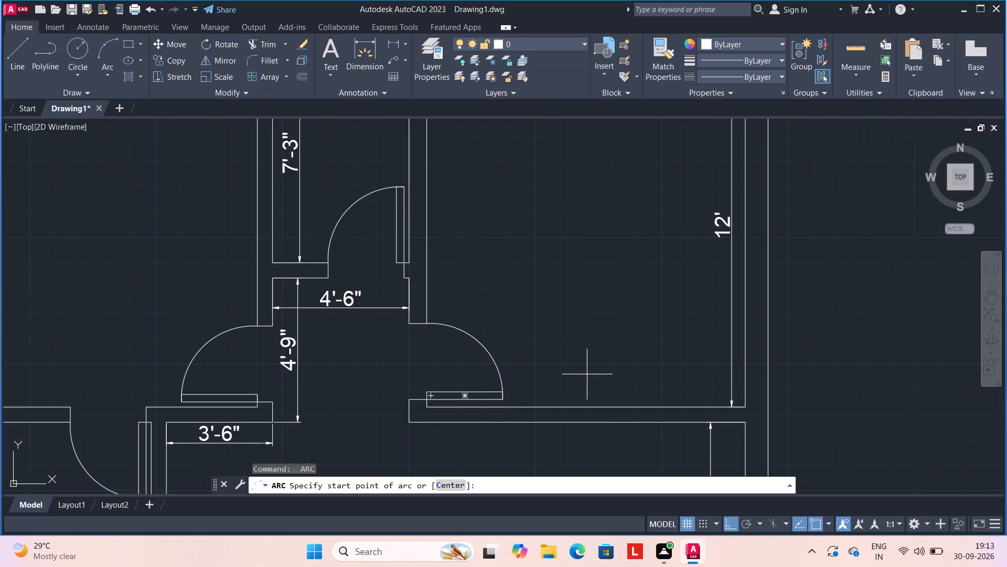
key(Escape)
Extend both lines of the wall between the 6'-7" and 7'-7" spaces rightward to the 10'-8" room's right wall.
scroll(588, 373, down, 3)
middle_drag(583, 423, 491, 278)
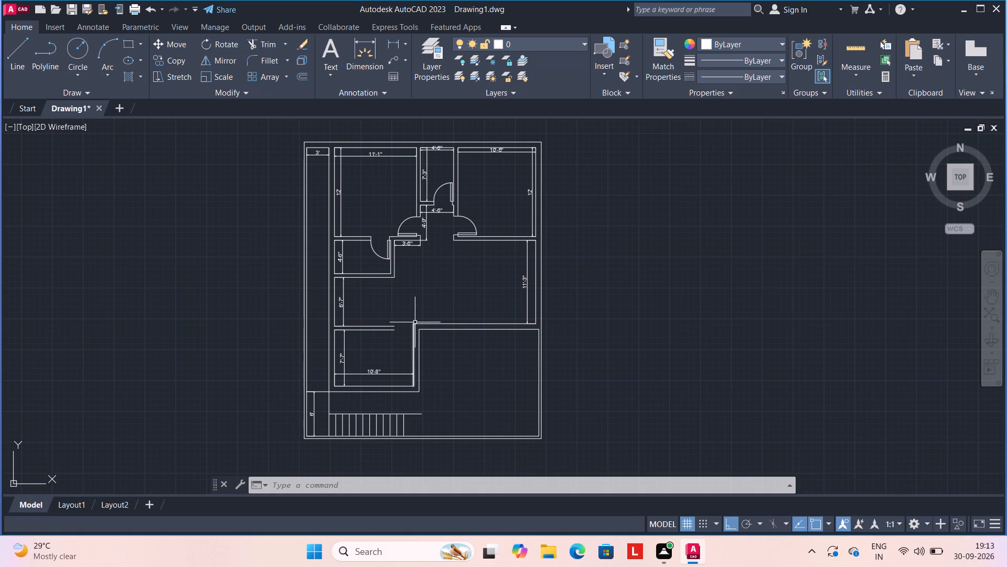
scroll(415, 323, up, 3)
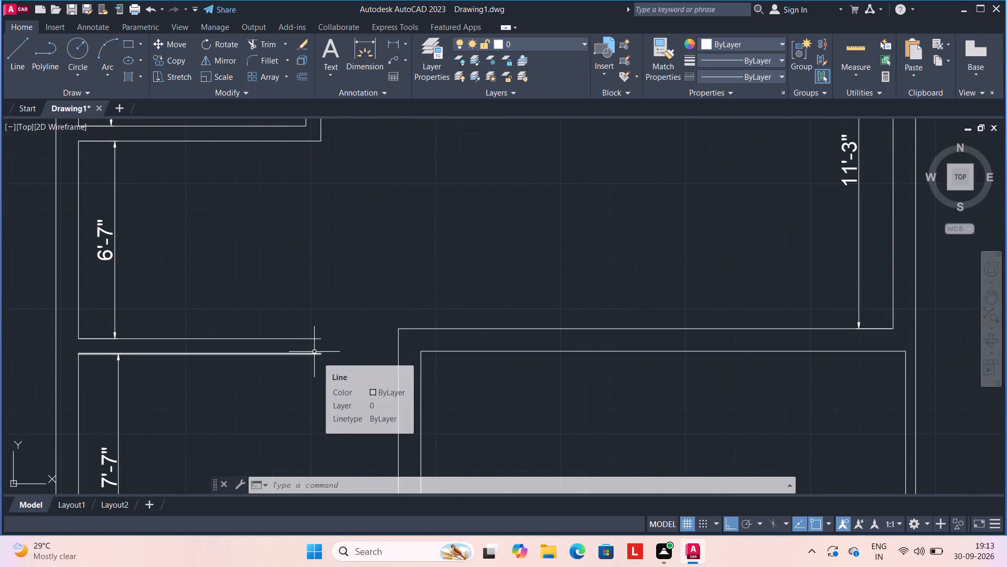
text(EX)
key(space)
click(312, 353)
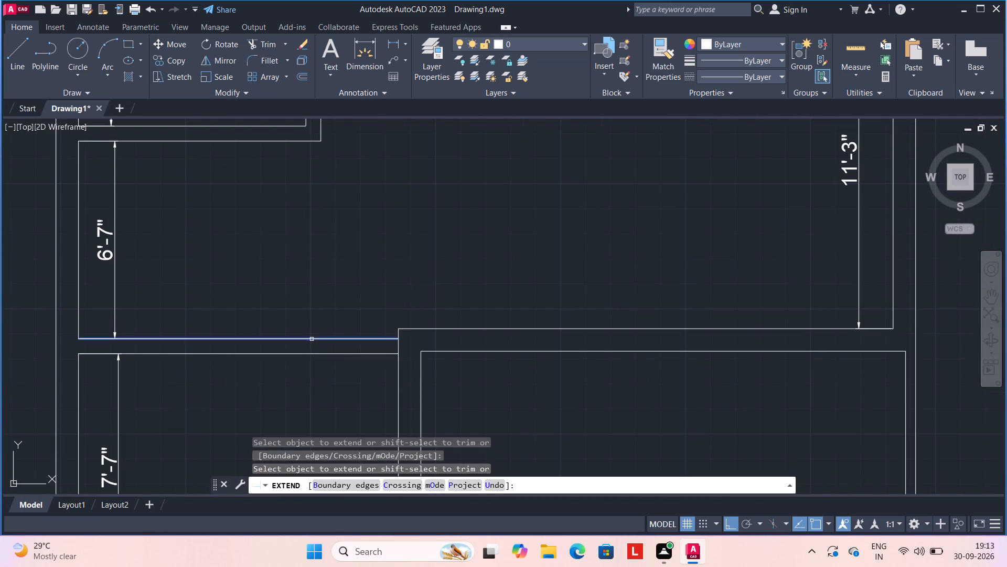
click(312, 339)
key(Escape)
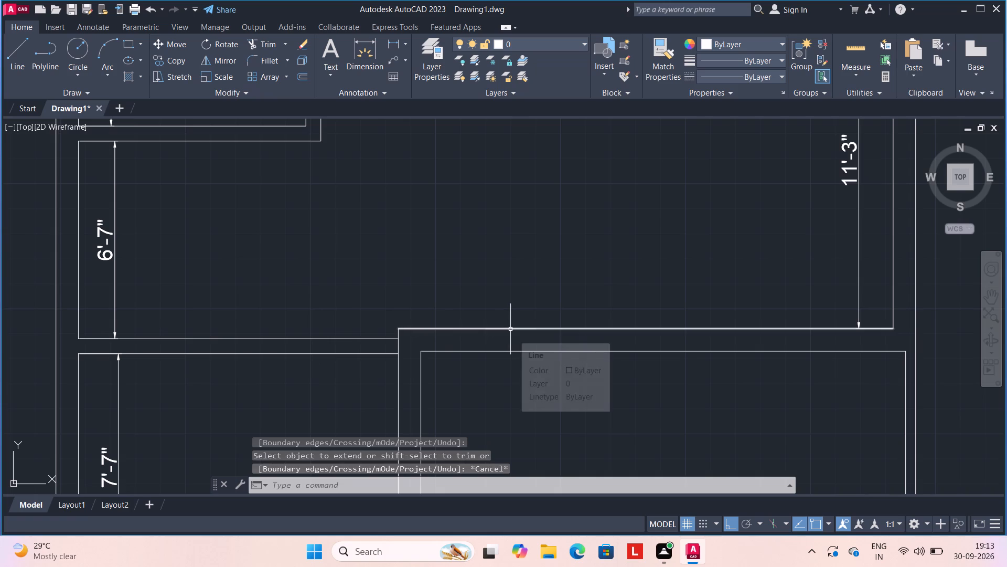
Draw a 3' guide line leftward from the 10'-8" room's upper-right inner corner, continuing with a jamb line up across the wall.
key(l)
key(Return)
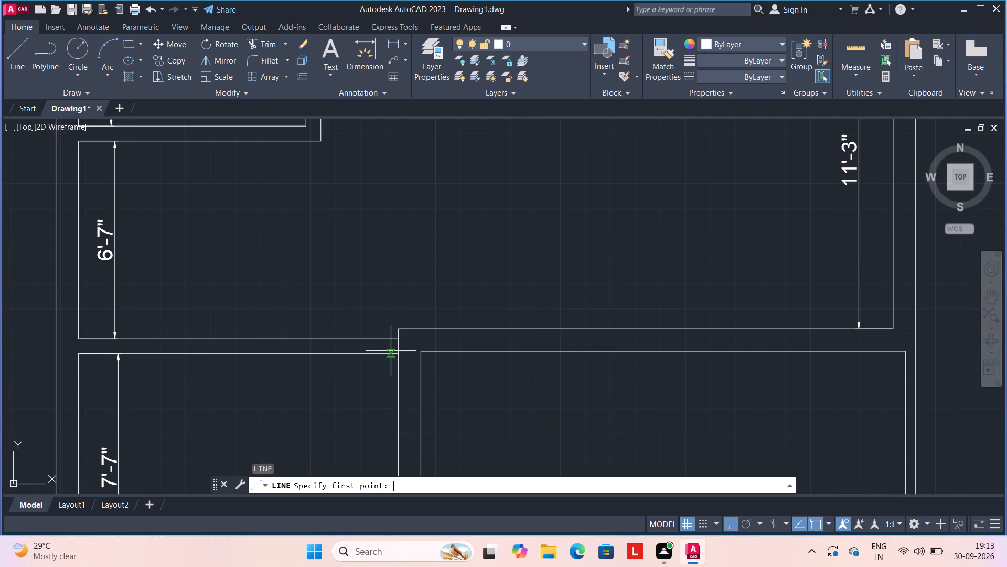
scroll(391, 351, up, 2)
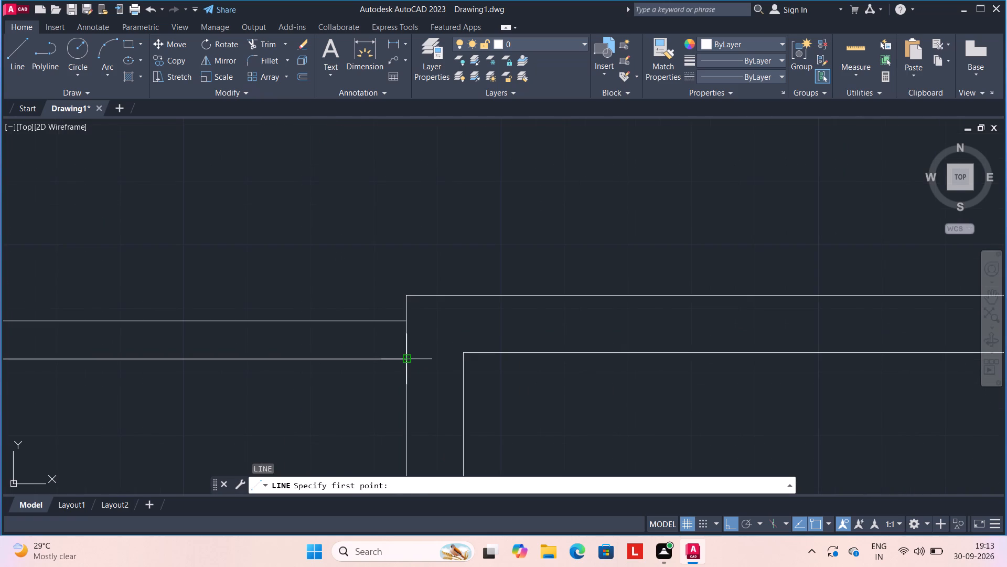
click(406, 361)
text(3')
key(Return)
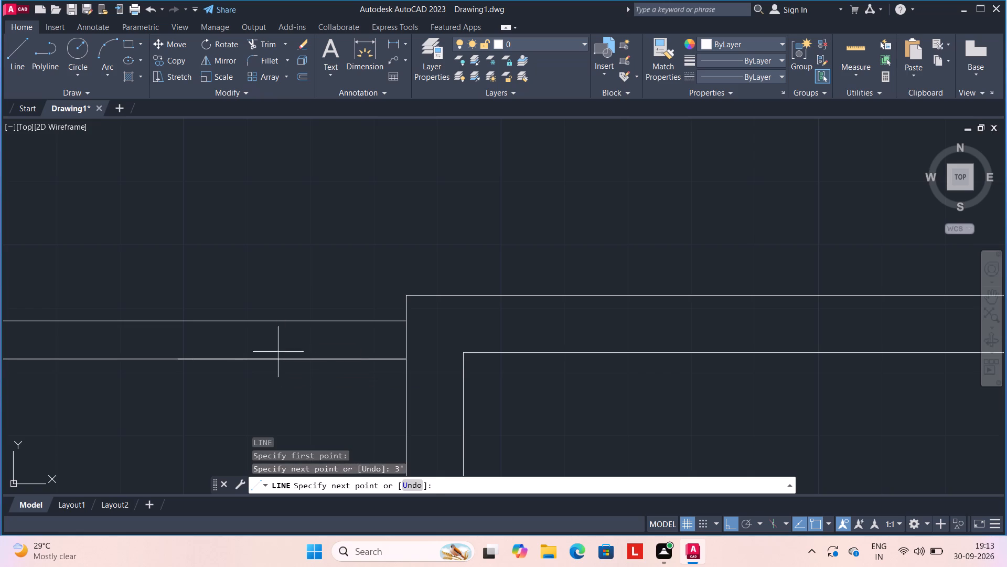
click(174, 321)
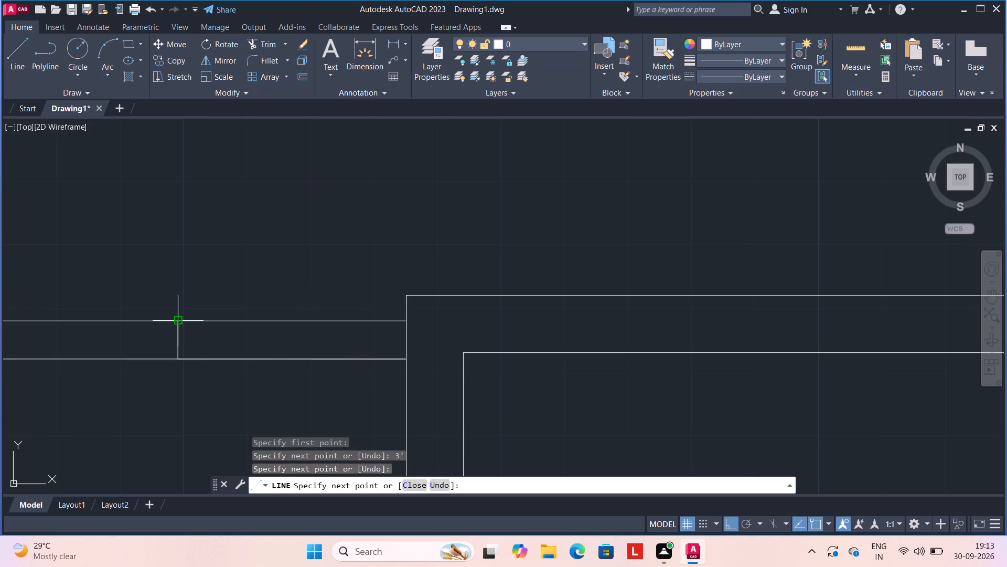
key(space)
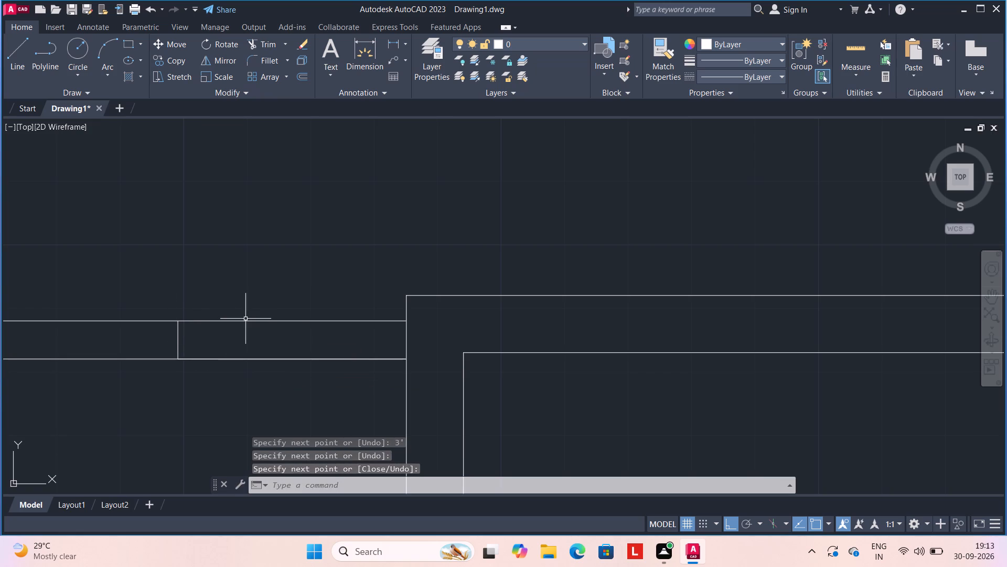
Draw a 3' guide line rightward from the 10'-8" room's upper-left inner corner, continuing with a jamb line up across the wall.
scroll(245, 319, down, 3)
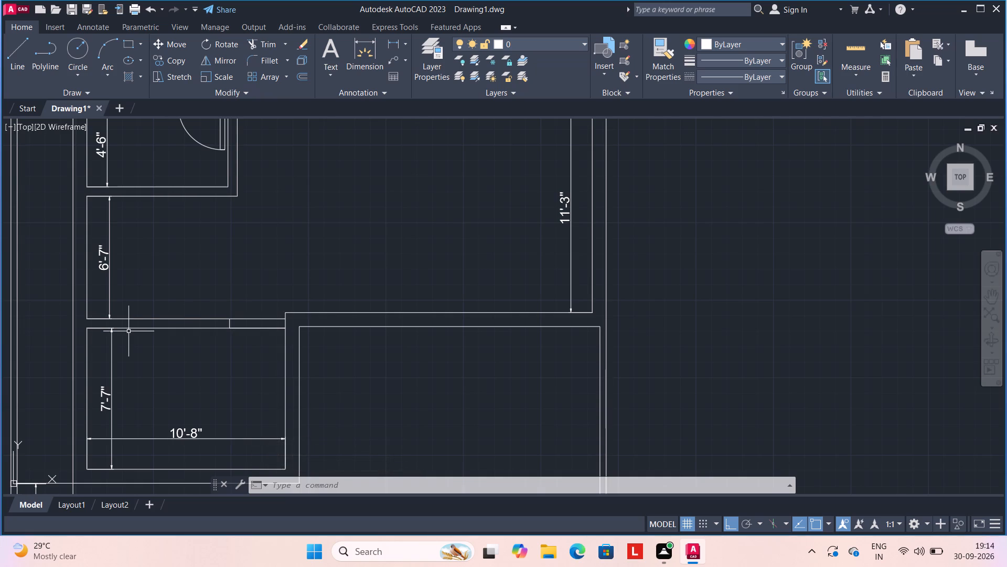
key(l)
key(Return)
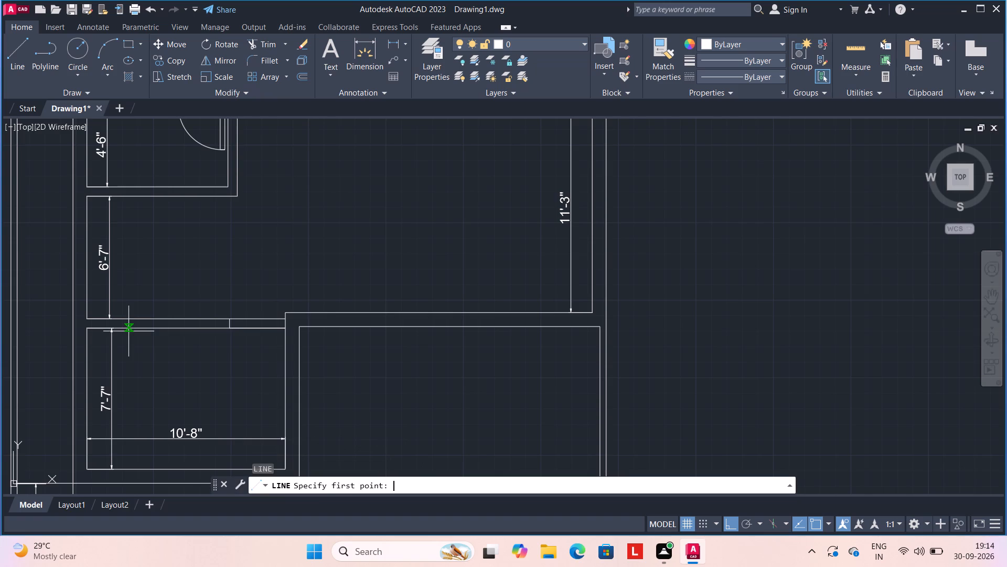
scroll(74, 331, up, 3)
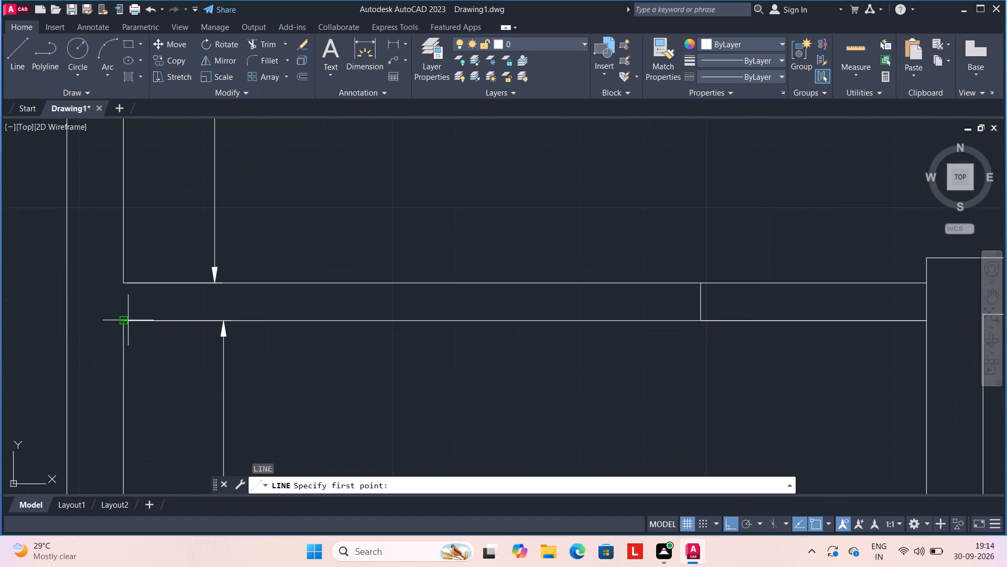
click(123, 322)
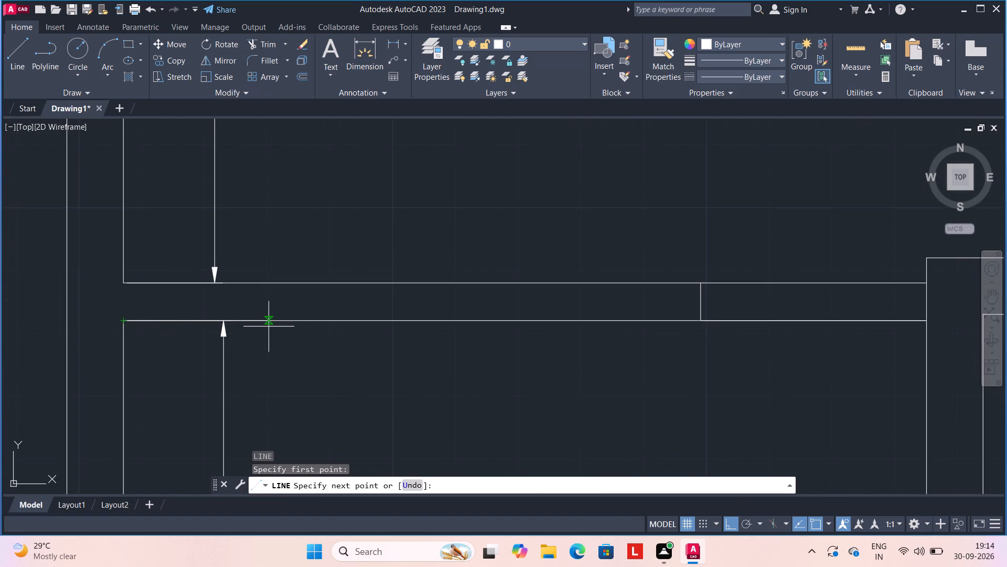
text(3')
key(Return)
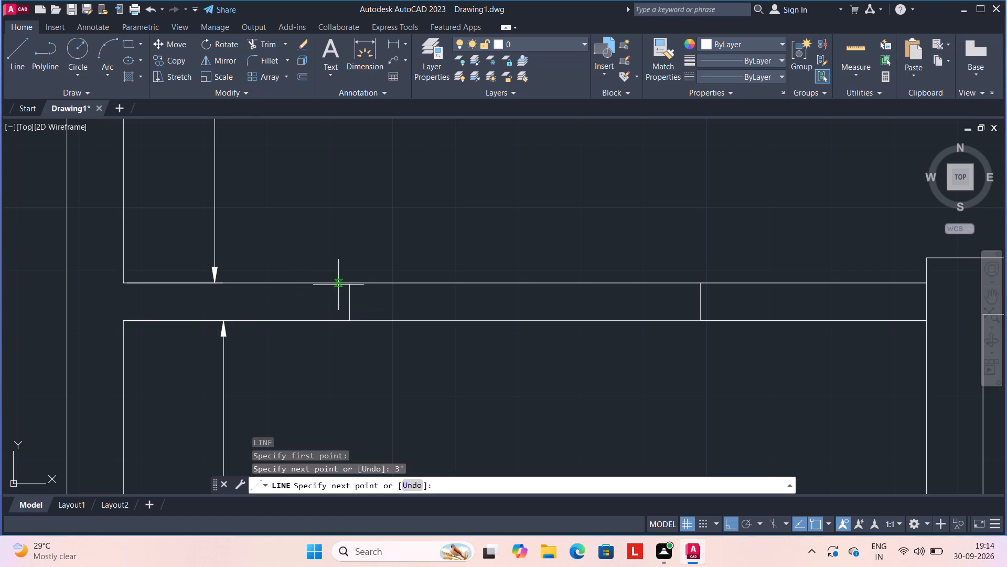
click(350, 281)
key(space)
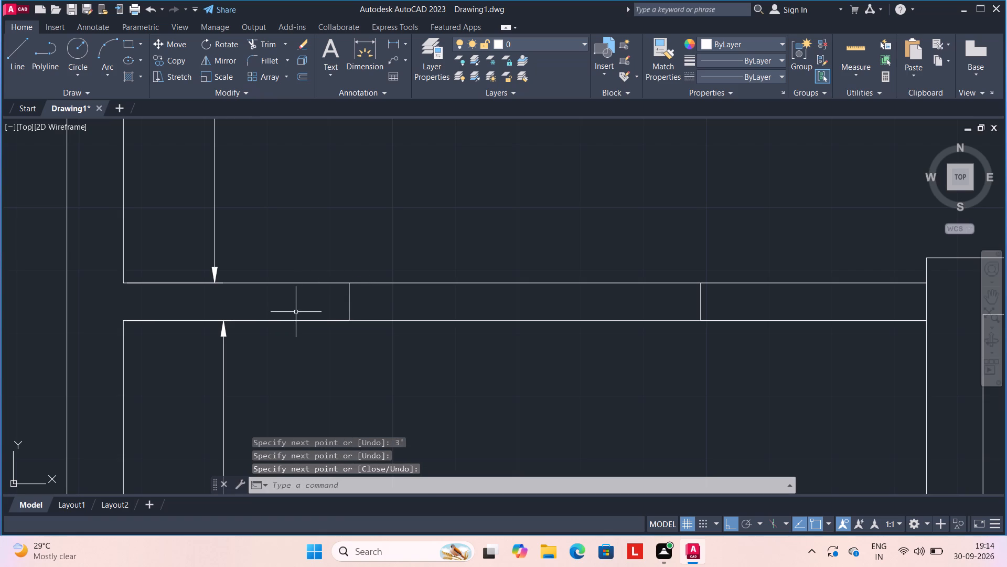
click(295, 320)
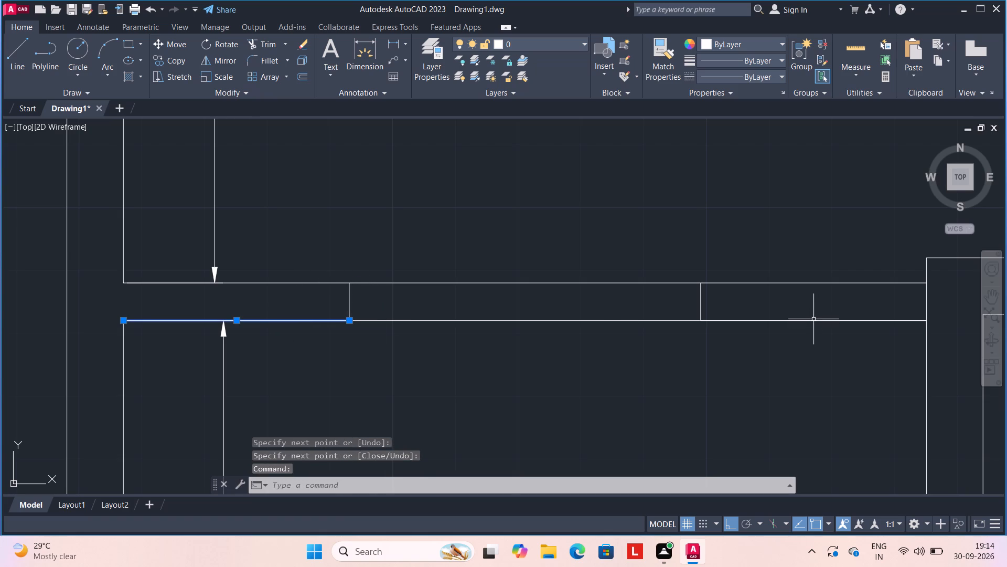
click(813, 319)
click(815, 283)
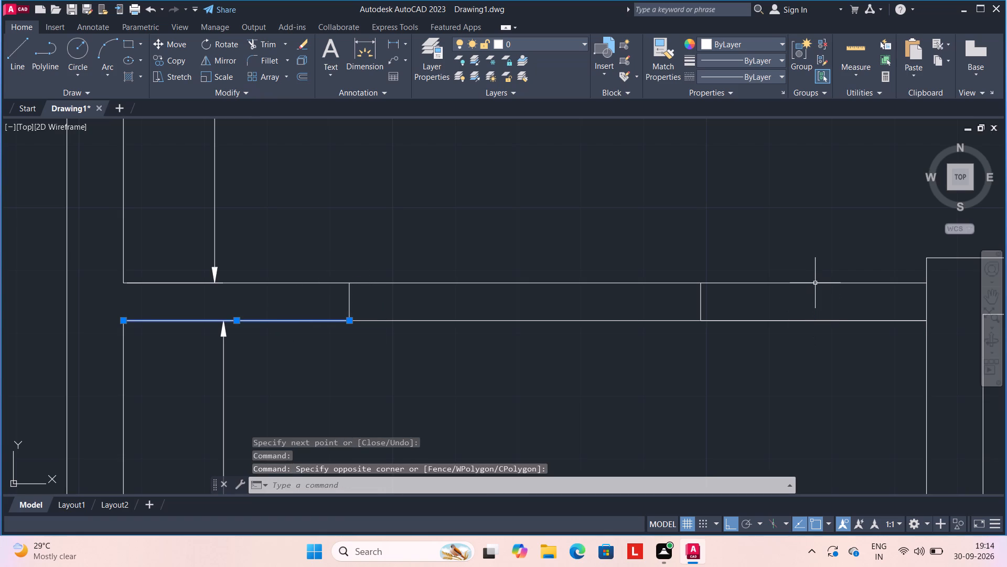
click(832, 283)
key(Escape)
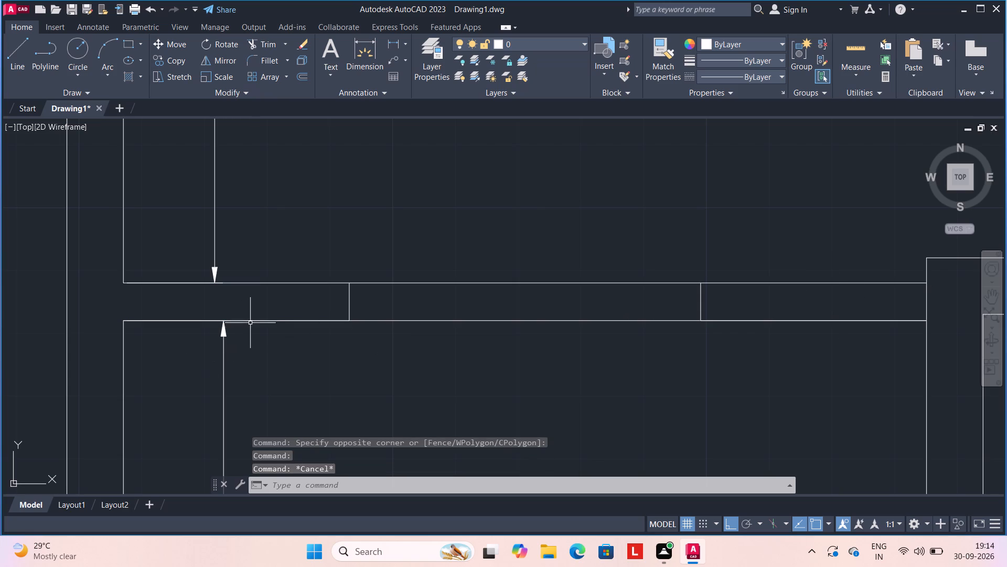
Delete both 3' guide segments along the 10'-8" room's top wall, keeping the two jamb lines.
click(251, 322)
key(Delete)
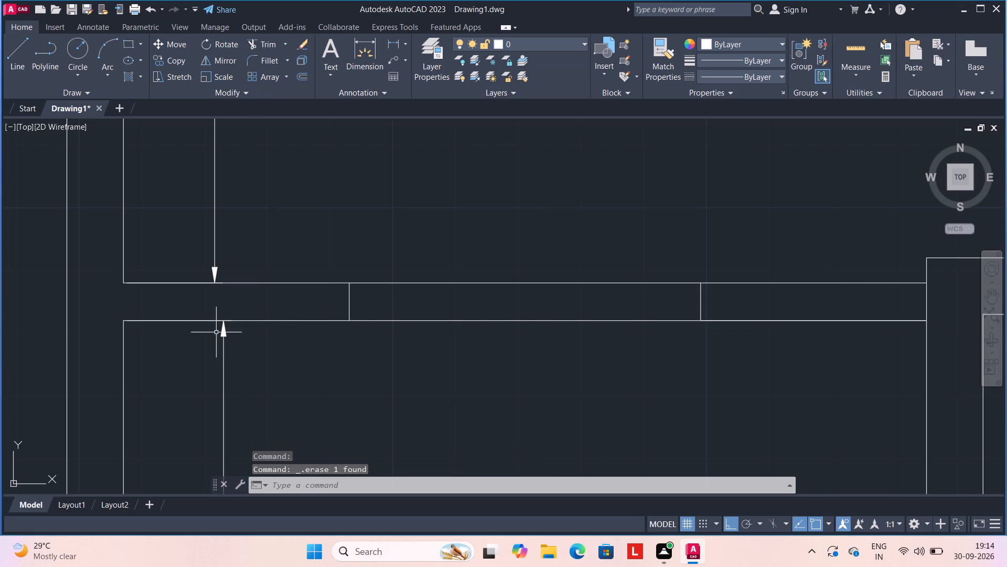
click(856, 321)
key(Delete)
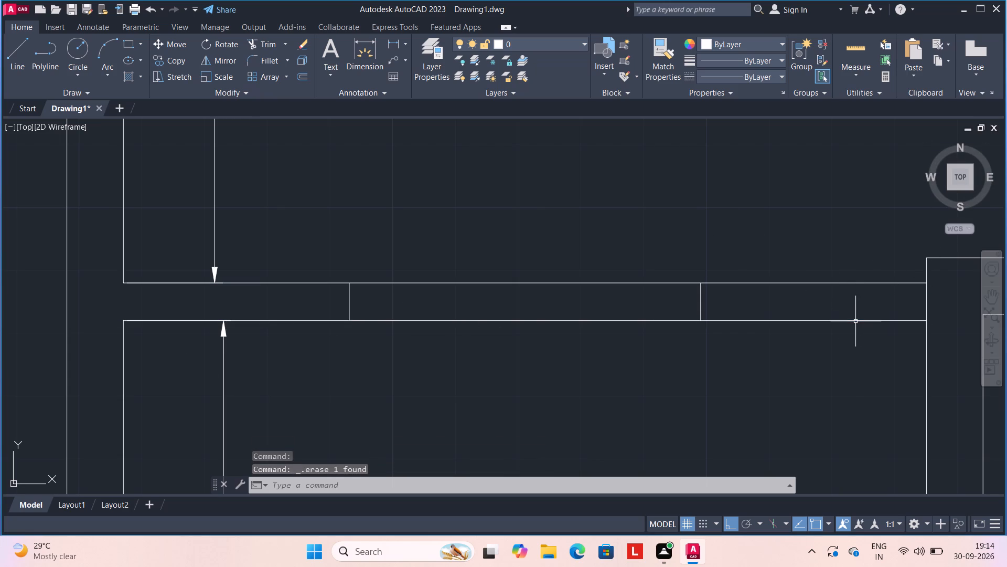
Trim both wall lines between the two jamb lines to make the opening in the 10'-8" room's top wall.
text(TR)
key(space)
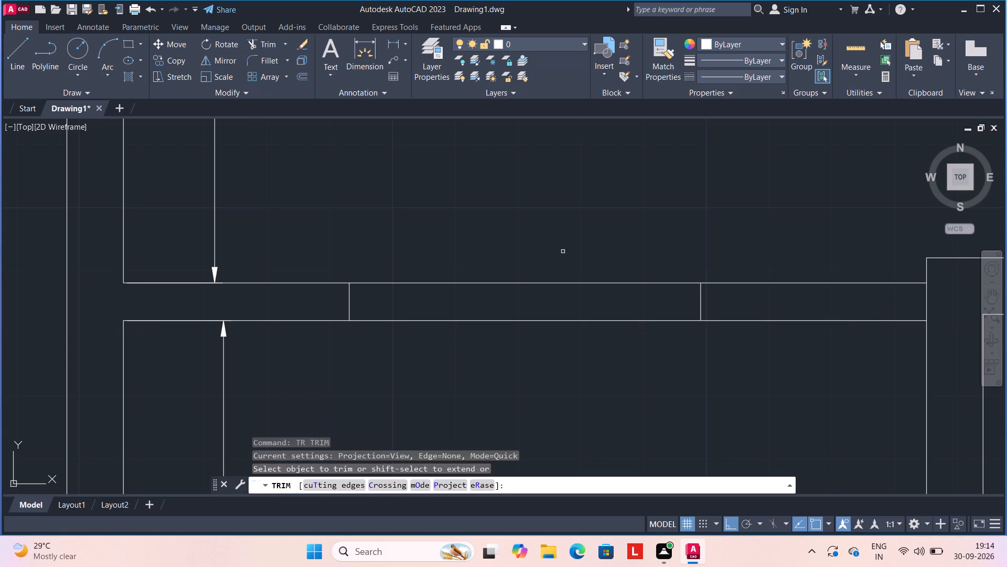
click(560, 247)
click(560, 413)
key(Escape)
Extend the upper line of the wall stub right of the opening across to the outer wall at the plan's right side.
scroll(529, 366, down, 4)
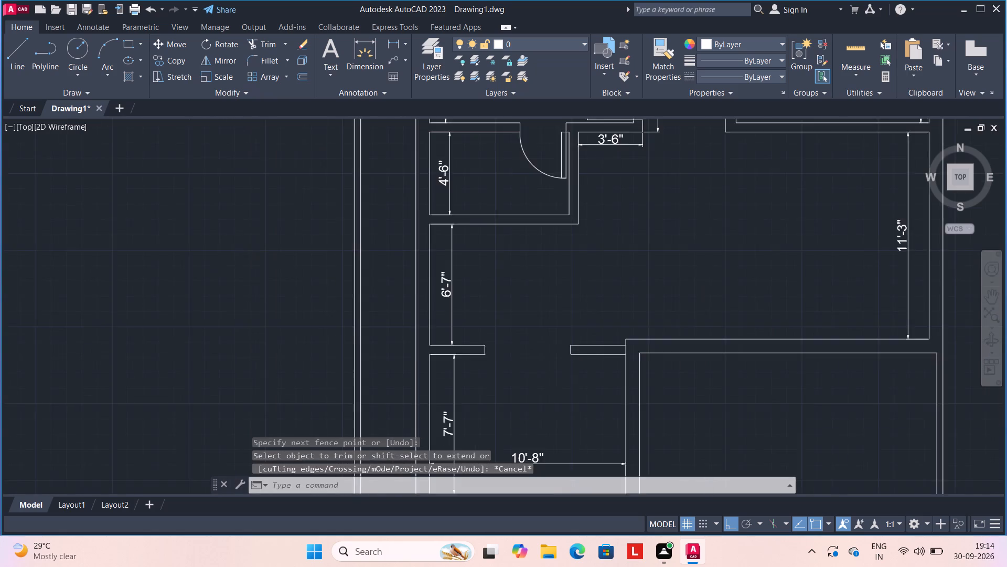
scroll(591, 352, up, 3)
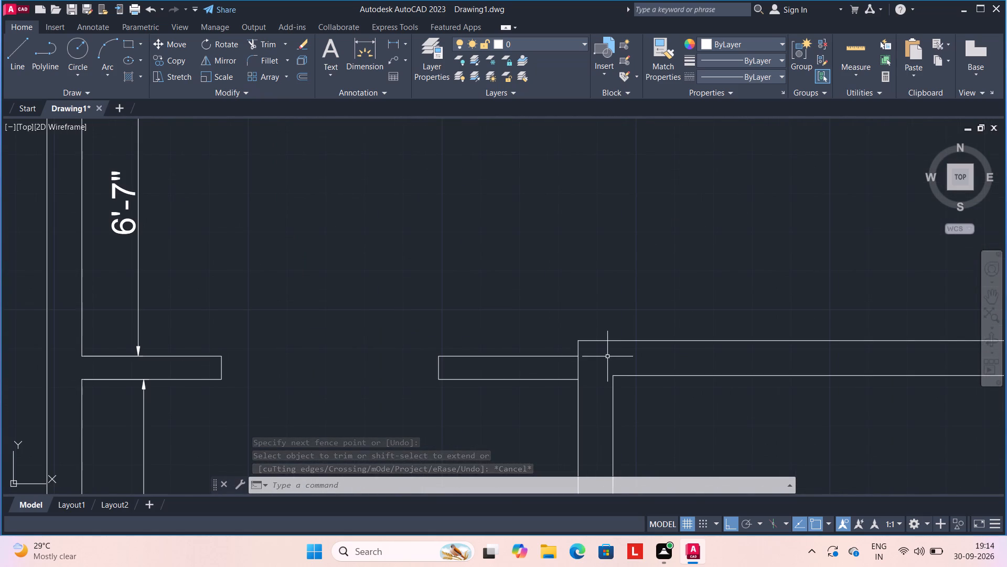
scroll(613, 355, down, 2)
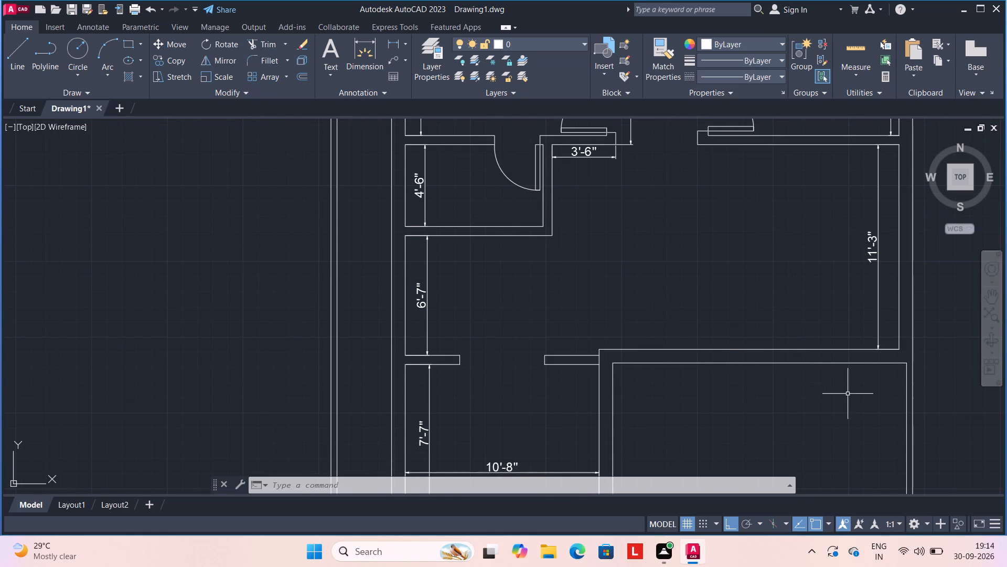
middle_drag(848, 394, 688, 393)
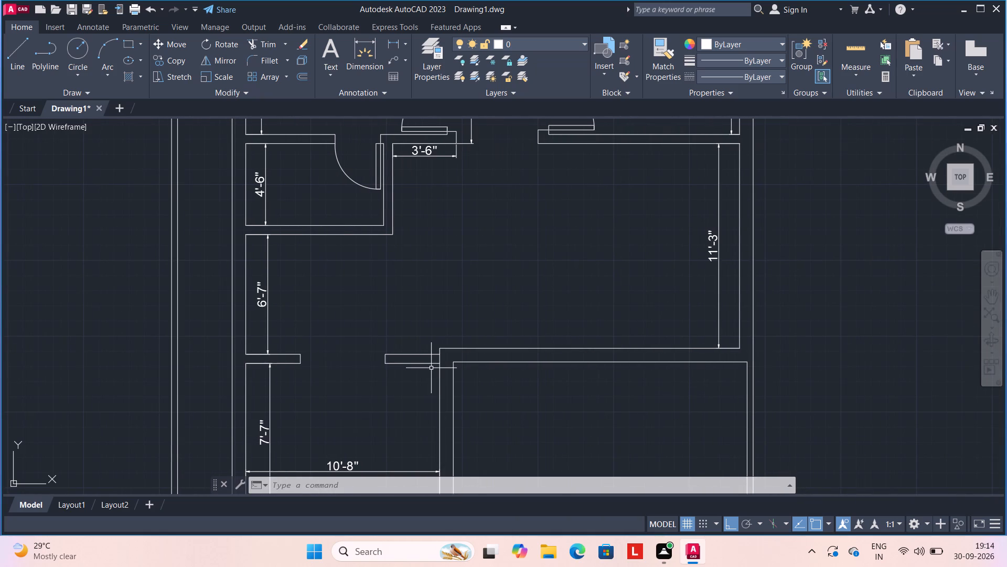
text(EX)
key(space)
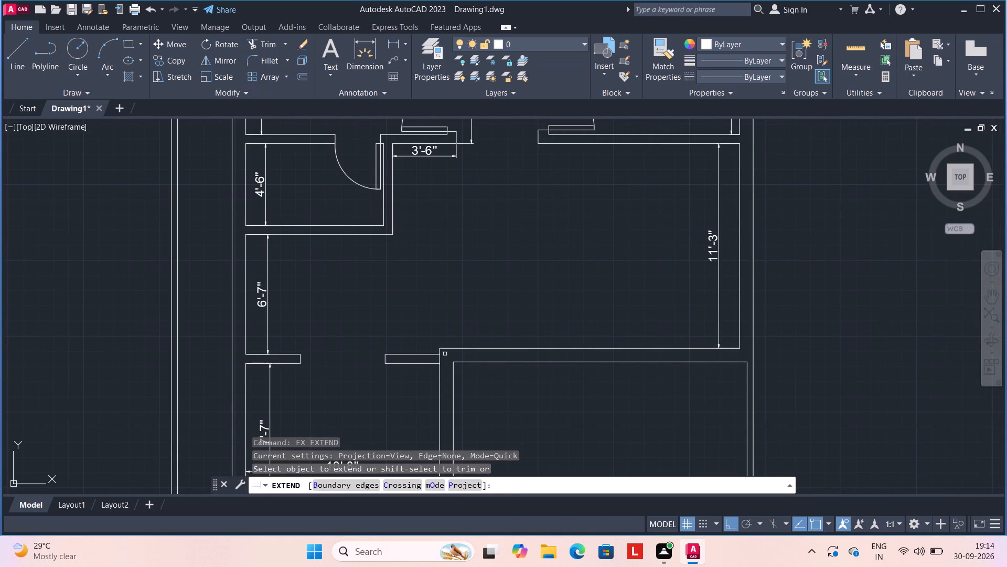
click(435, 355)
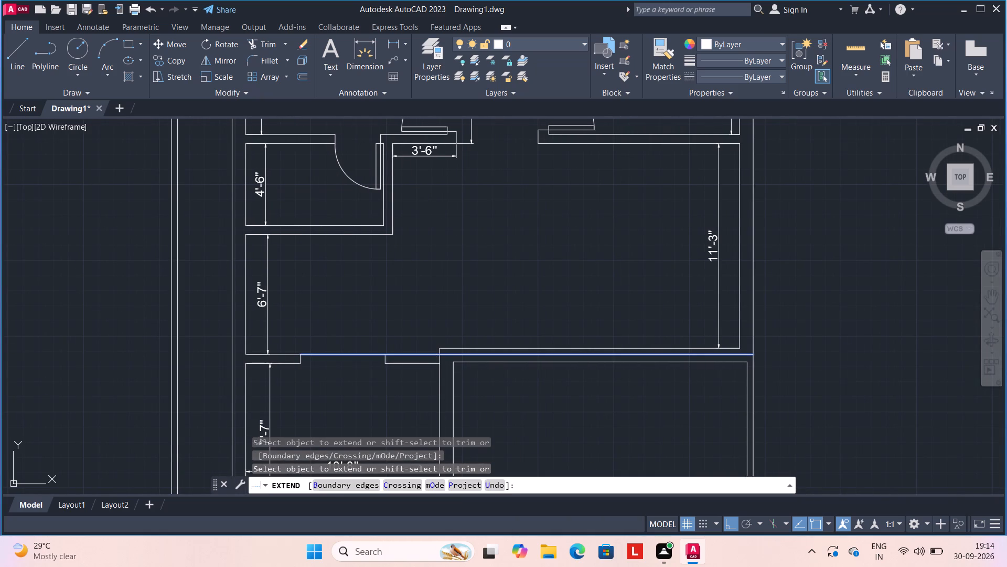
key(Escape)
Delete the old bottom wall line of the 11'-3" room, just above the extended line.
click(468, 348)
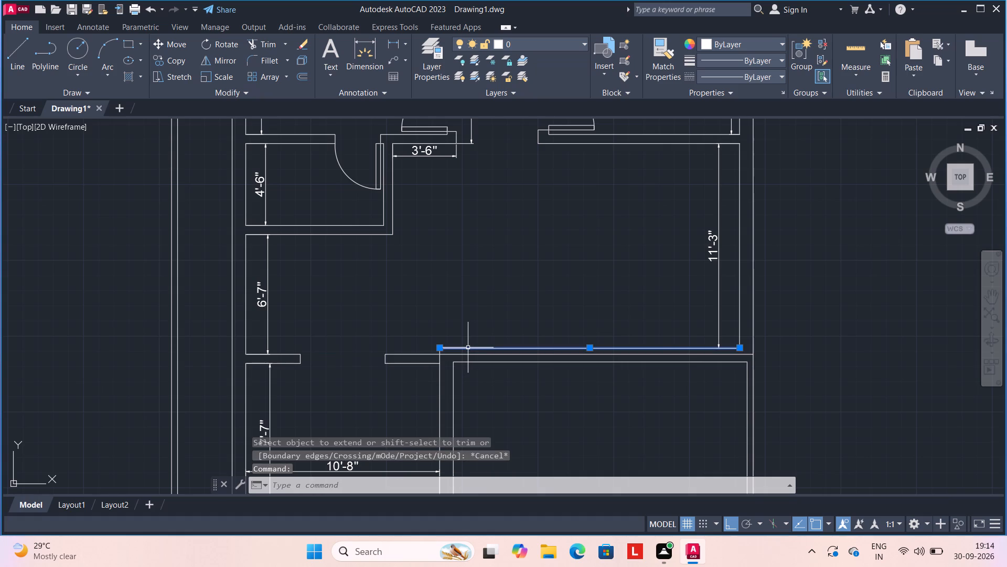
key(Delete)
scroll(450, 352, up, 1)
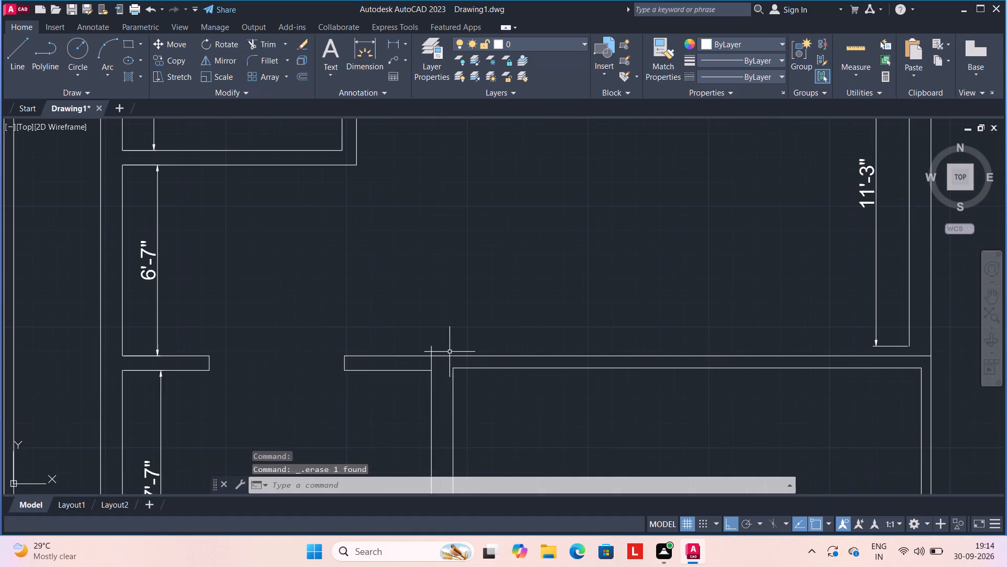
Trim the vertical partition line where it crosses and projects above the wall on the 10'-8" room's upper-right corner.
text(TR)
key(space)
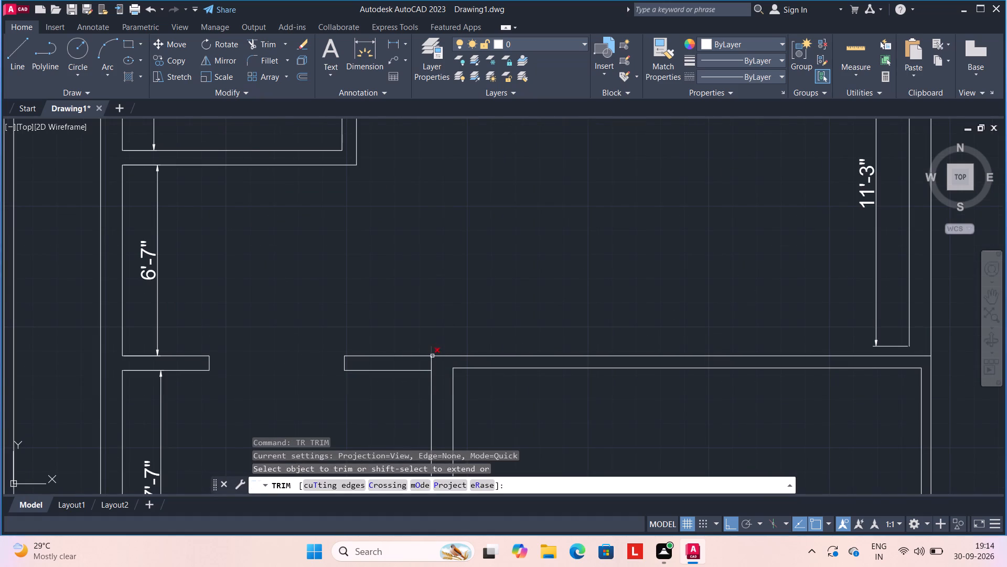
click(432, 364)
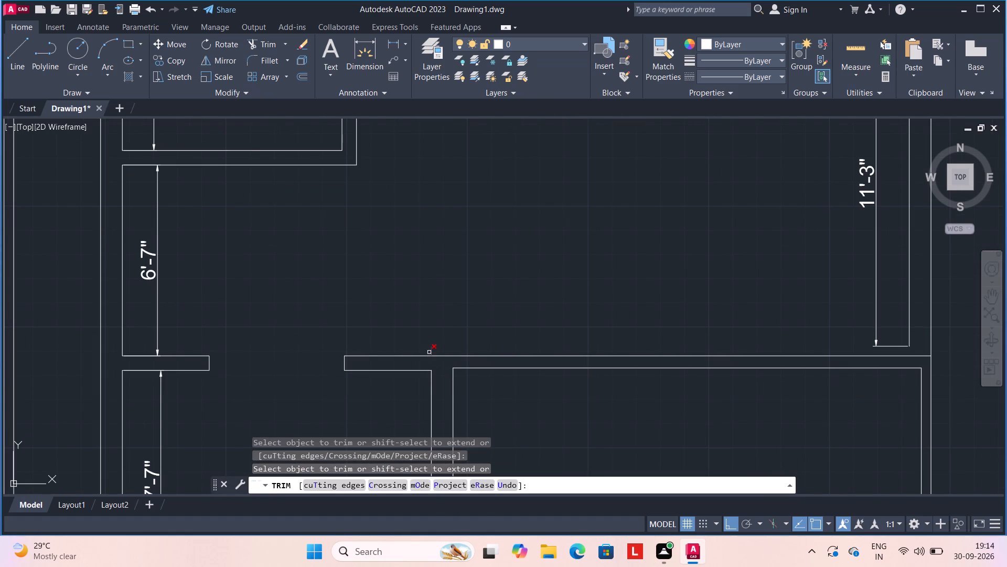
click(429, 351)
click(444, 349)
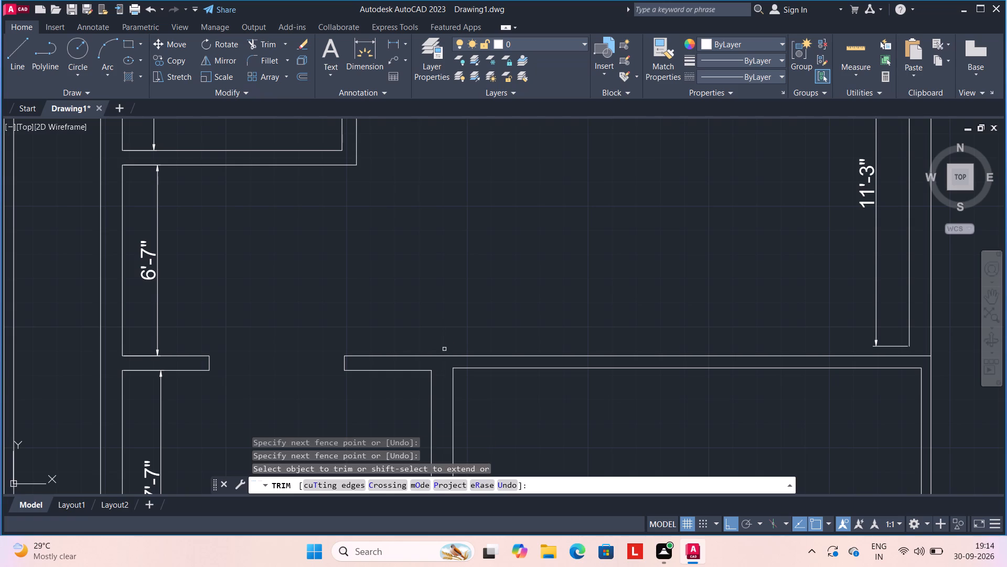
key(Escape)
scroll(520, 409, down, 1)
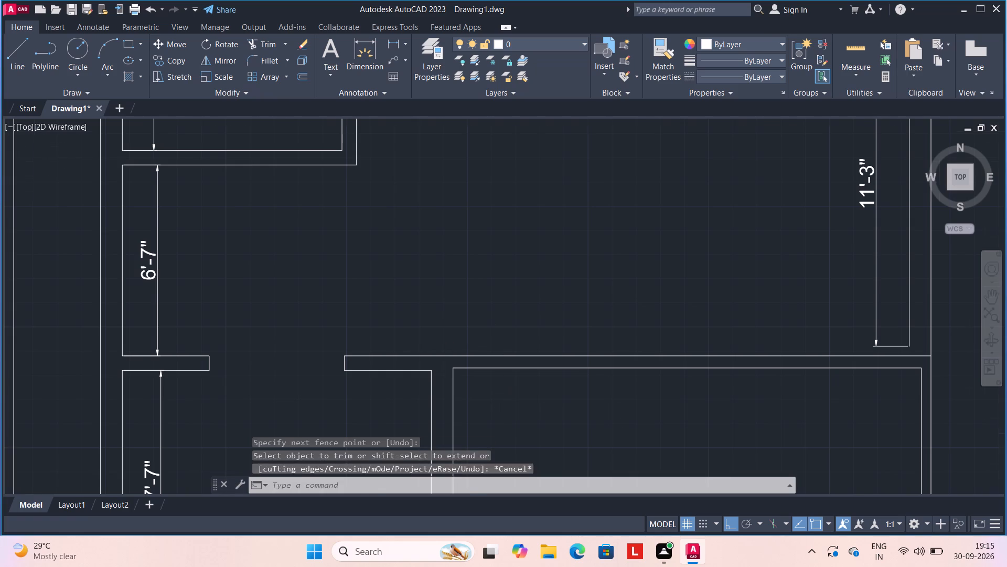
key(Escape)
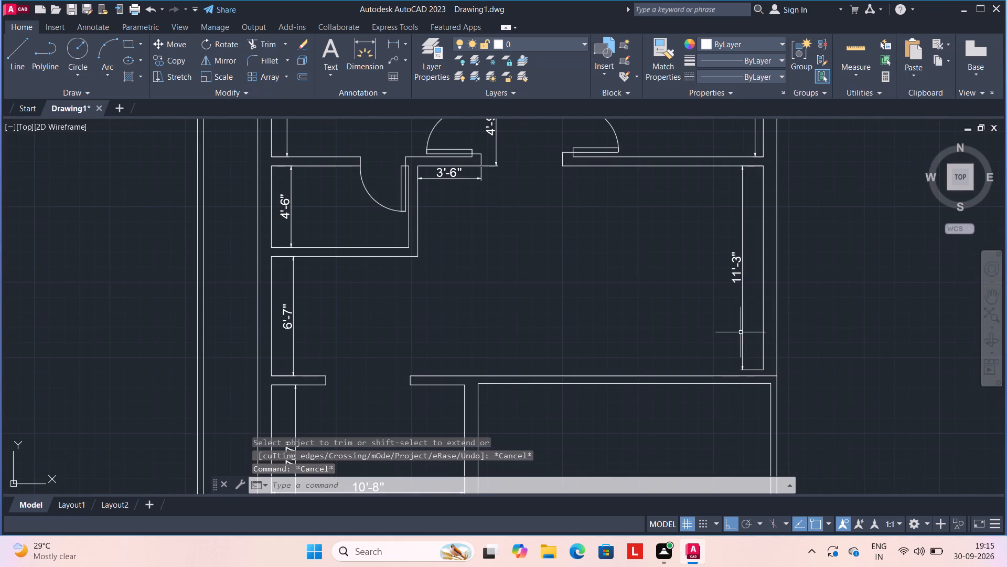
Delete the 11'-3" dimension beside the large room's right wall.
click(742, 331)
key(Delete)
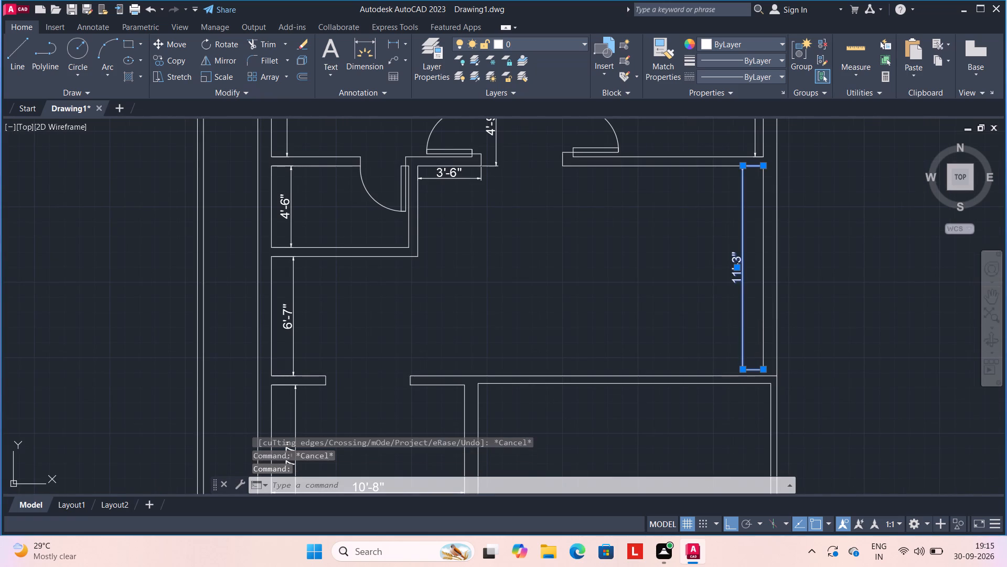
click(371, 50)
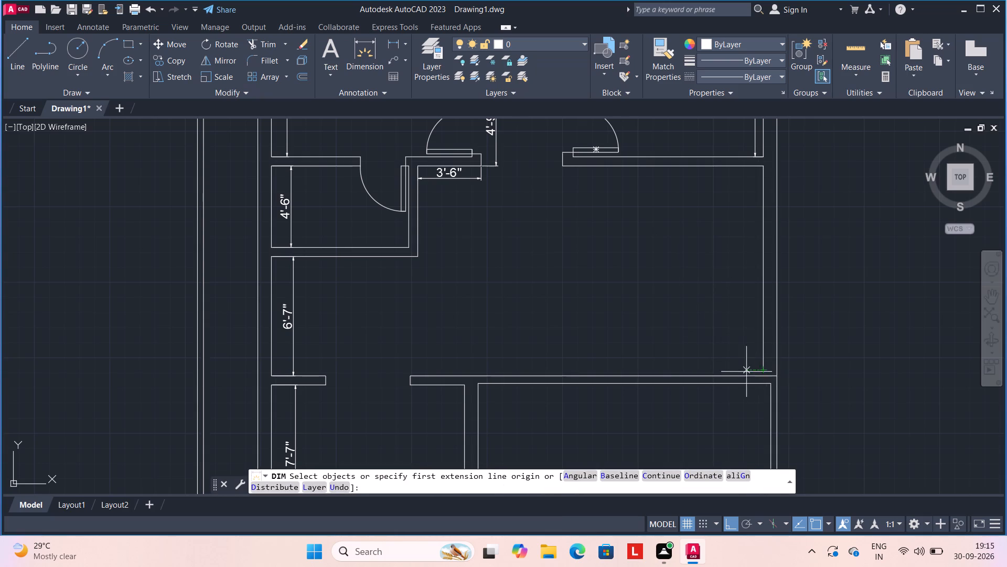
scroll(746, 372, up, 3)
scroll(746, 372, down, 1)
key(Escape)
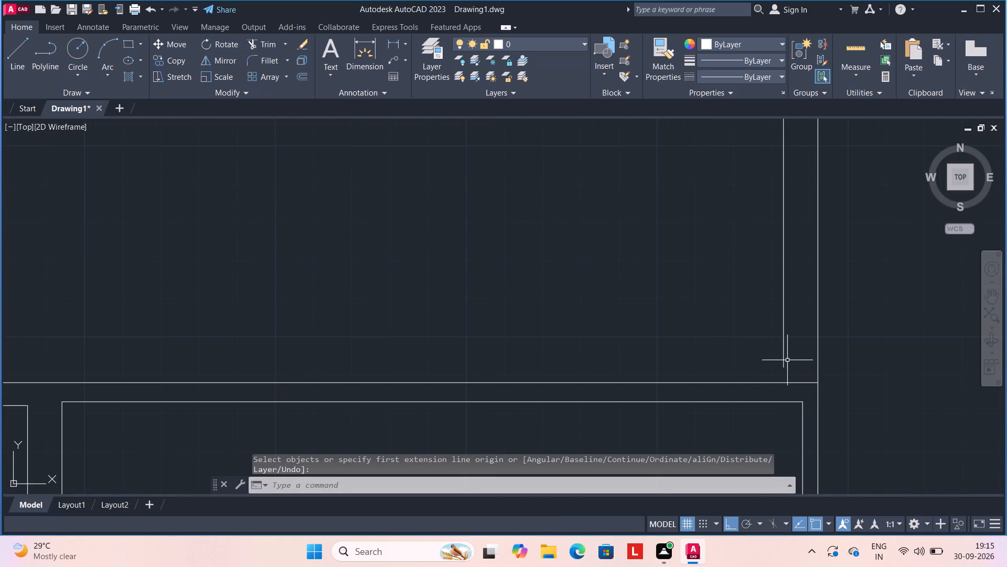
Stretch the lower end of the large room's inner right wall line down to the extended bottom wall line.
click(783, 366)
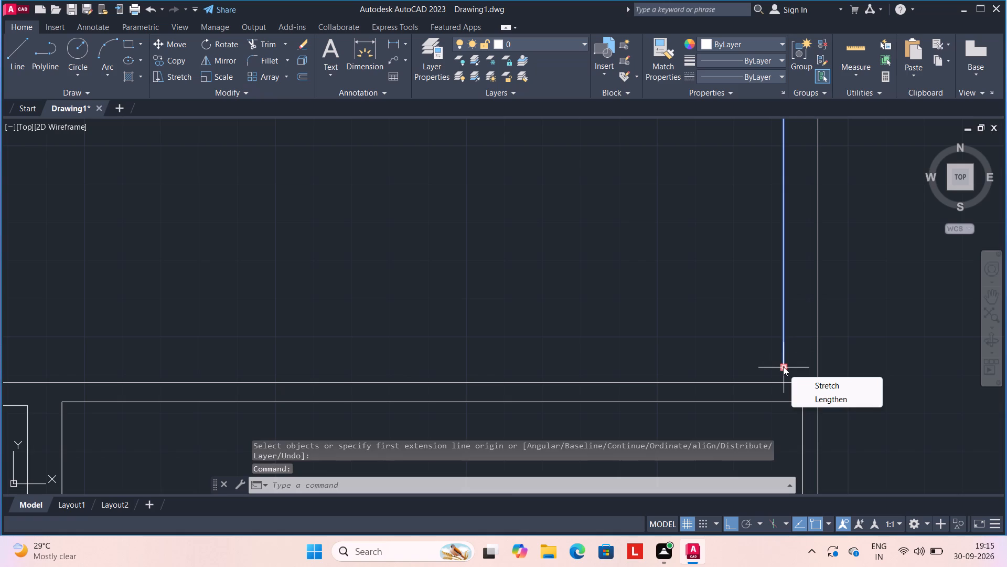
click(783, 366)
click(785, 381)
key(Escape)
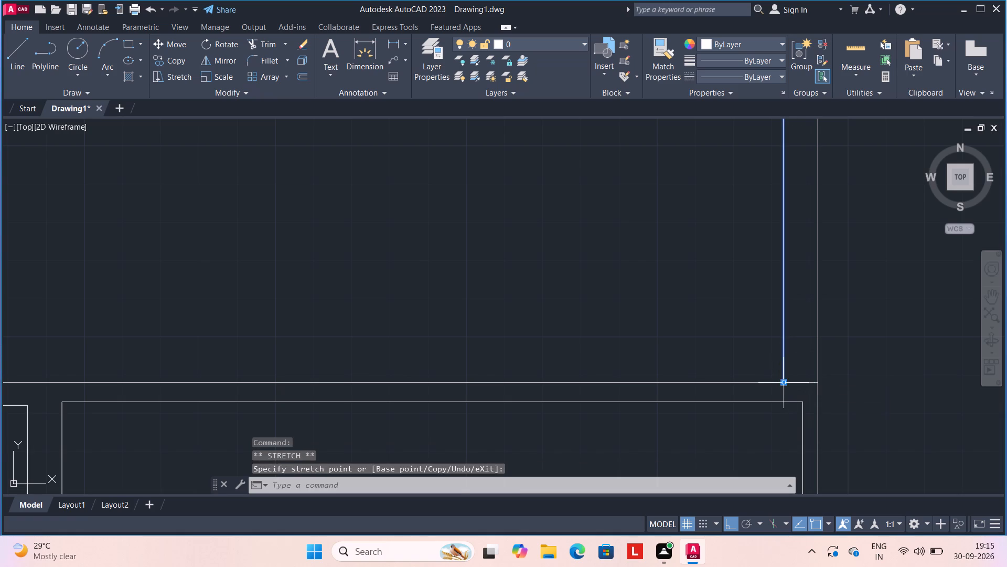
key(Escape)
Trim the piece of the extended bottom wall line lying between the right wall's inner and outer lines.
scroll(800, 377, down, 3)
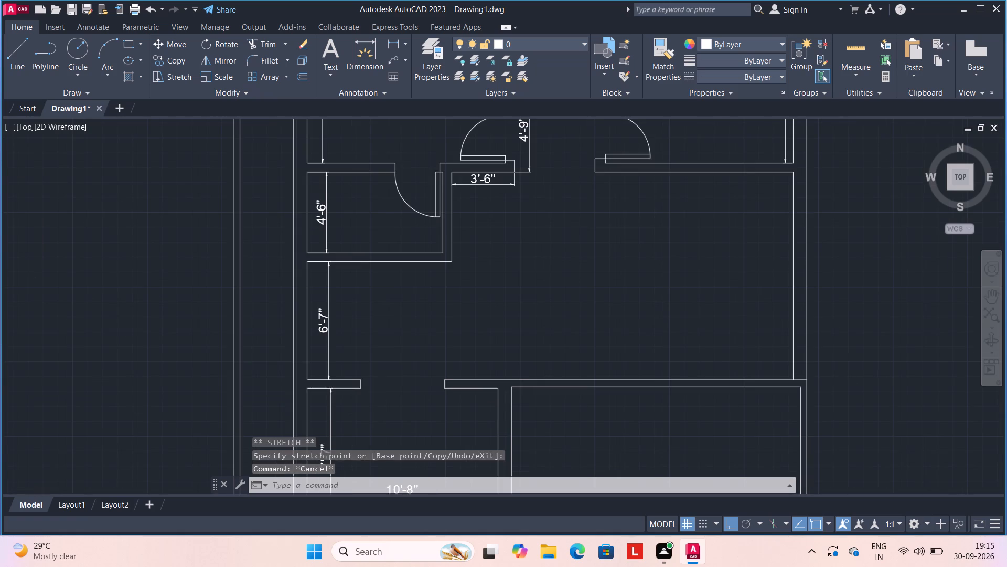
text(TR)
key(space)
scroll(800, 377, up, 4)
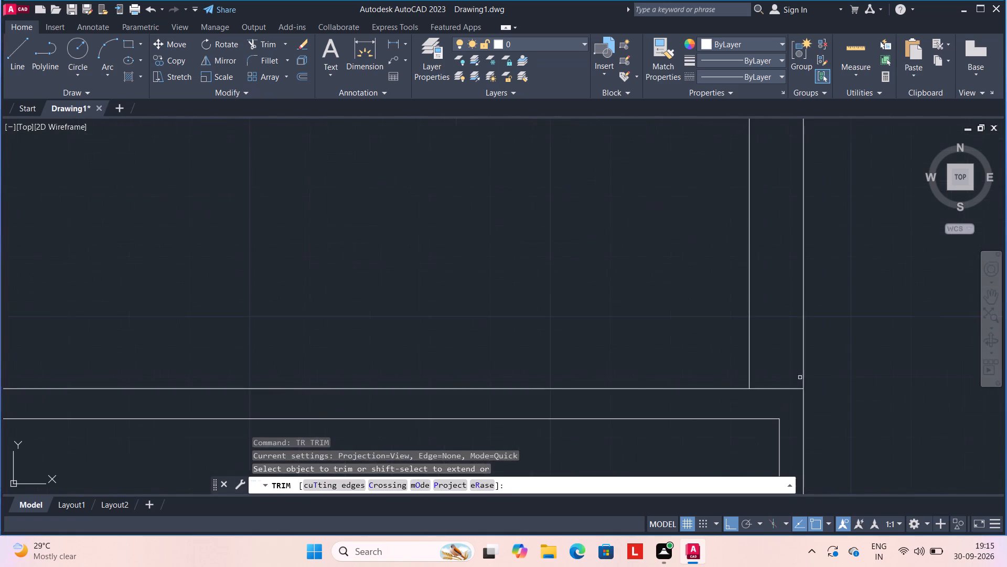
click(772, 373)
click(778, 403)
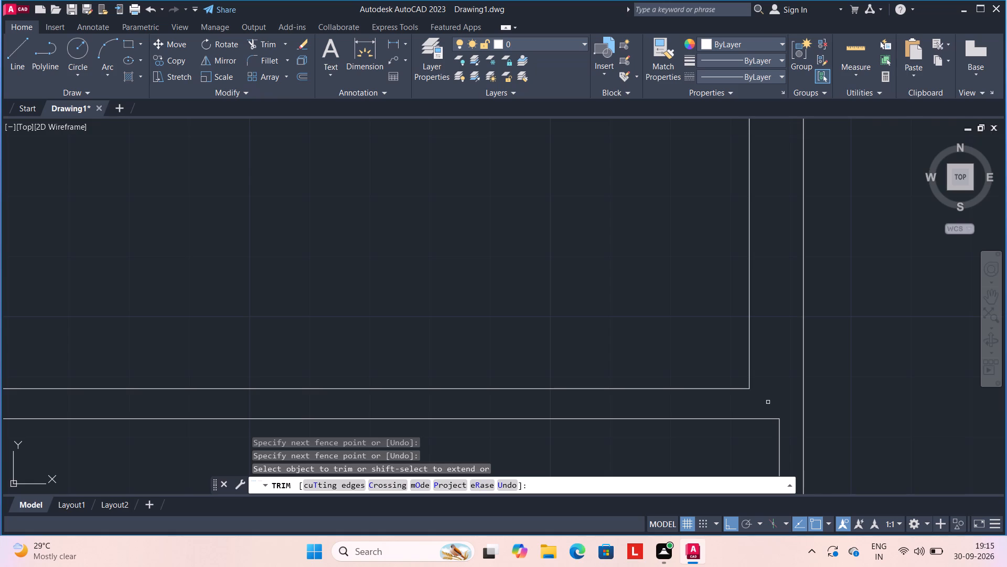
scroll(773, 397, down, 4)
scroll(773, 333, down, 2)
key(Escape)
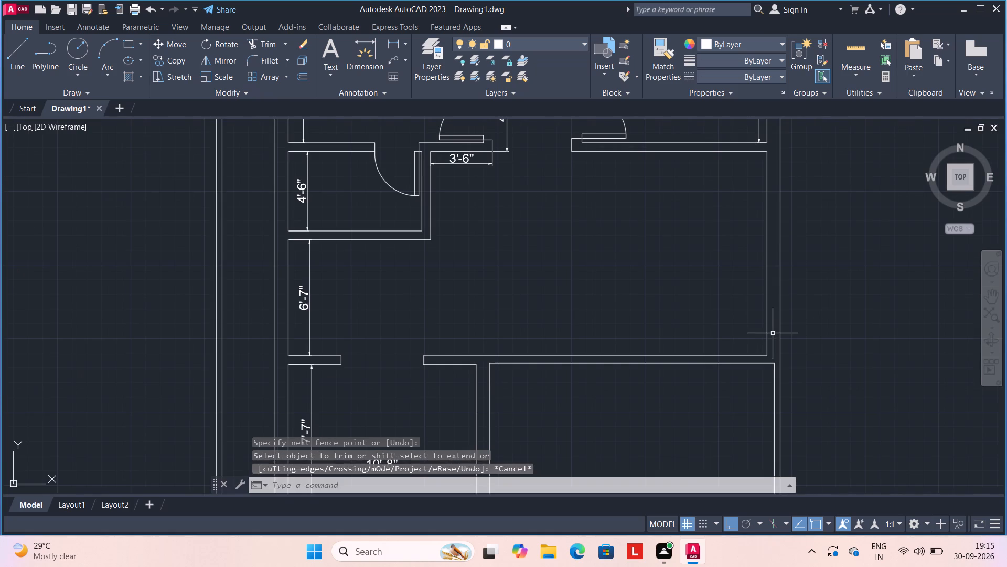
Offset the lower line of the large room's bottom wall 1" downward, into the space below.
click(365, 44)
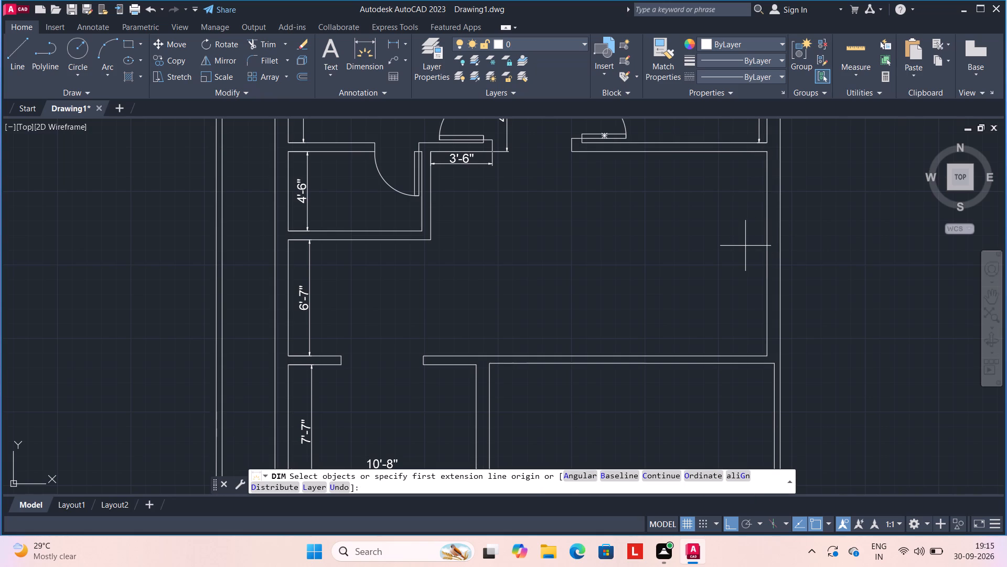
key(Escape)
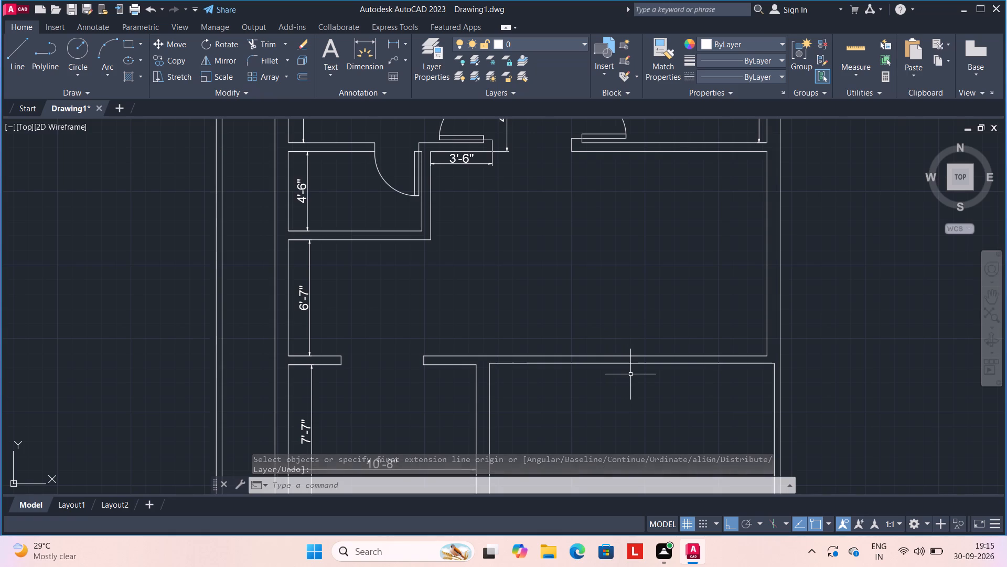
key(o)
key(Return)
key(1)
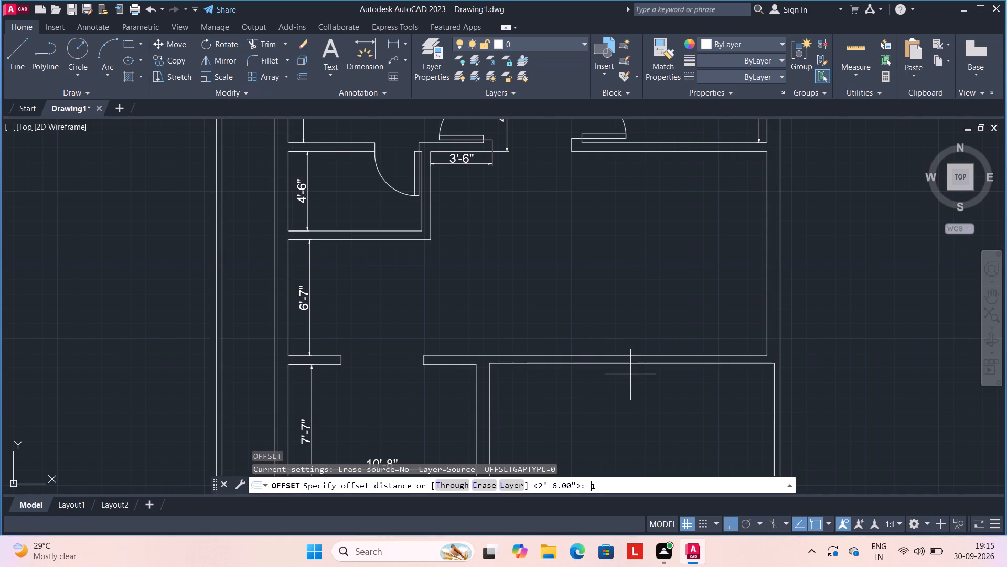
key(shift+quotedbl)
key(Return)
scroll(630, 372, up, 1)
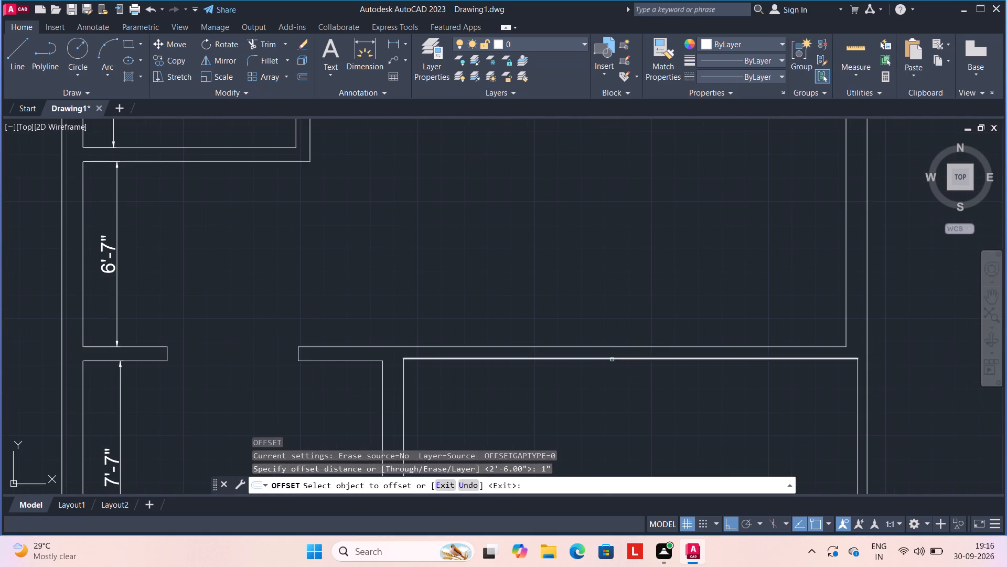
click(612, 359)
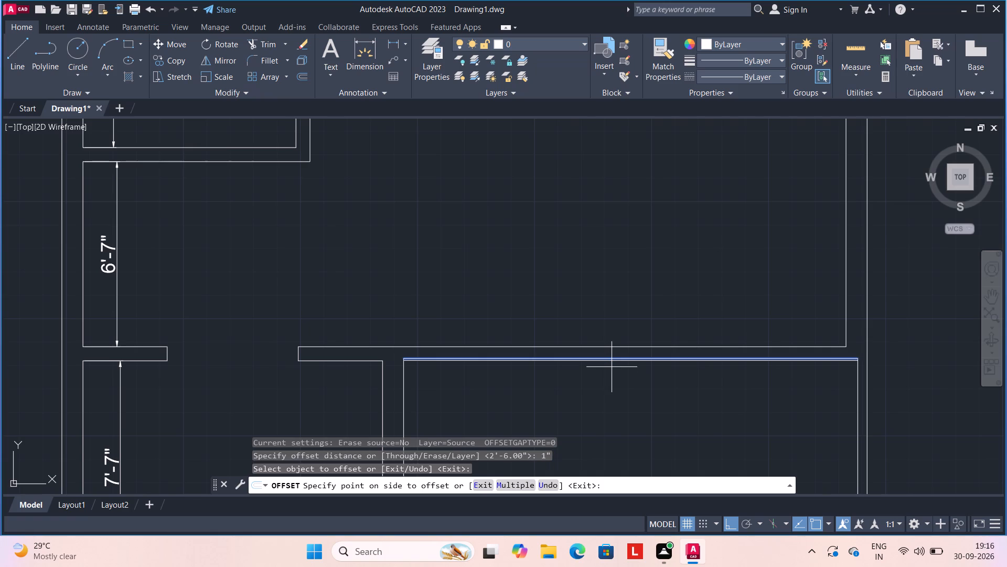
click(612, 375)
key(Escape)
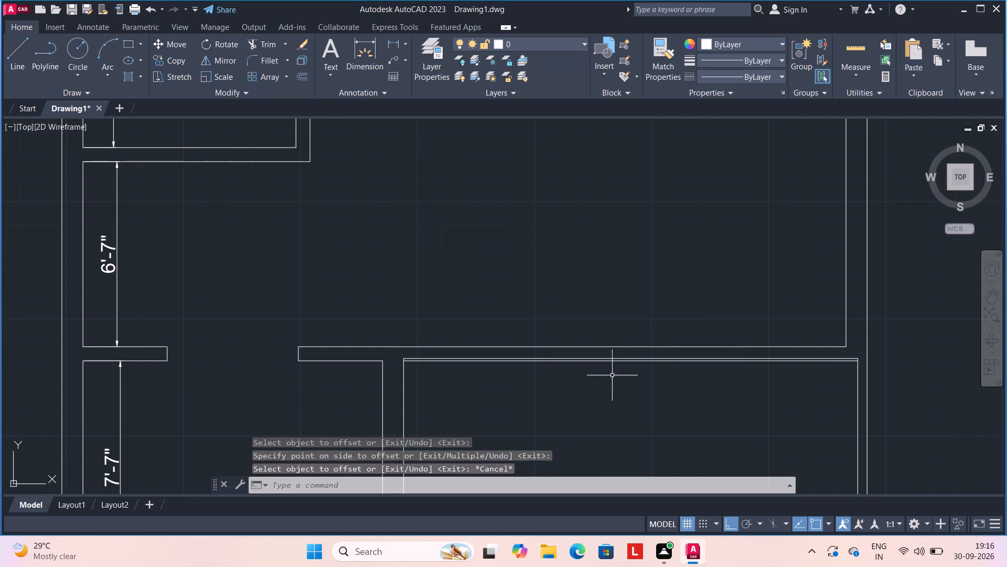
Delete the original lower wall line, keeping the 1" offset copy.
click(834, 358)
key(Delete)
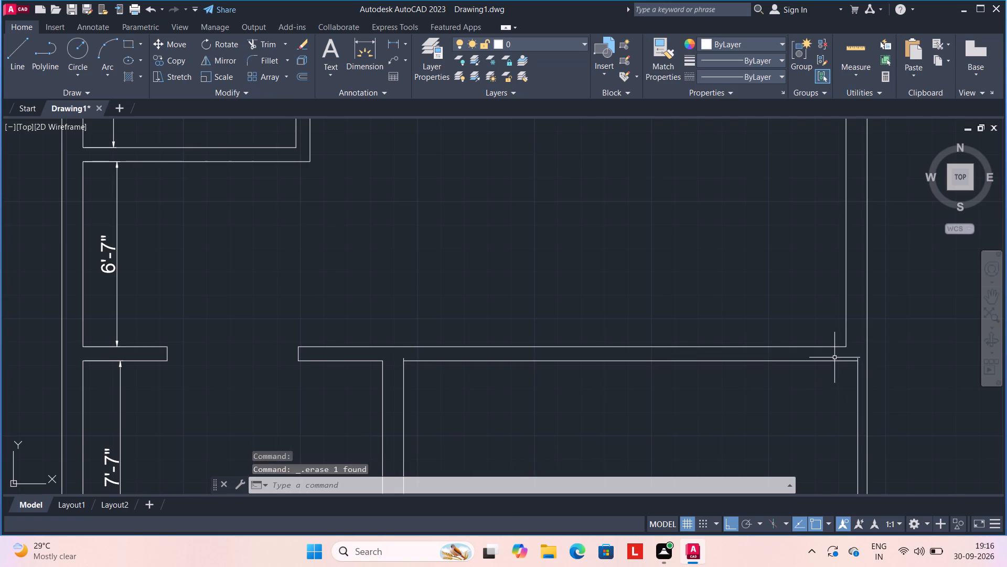
Measure the thickness of the large room's bottom wall between its two lines, near the partition junction.
scroll(405, 356, up, 2)
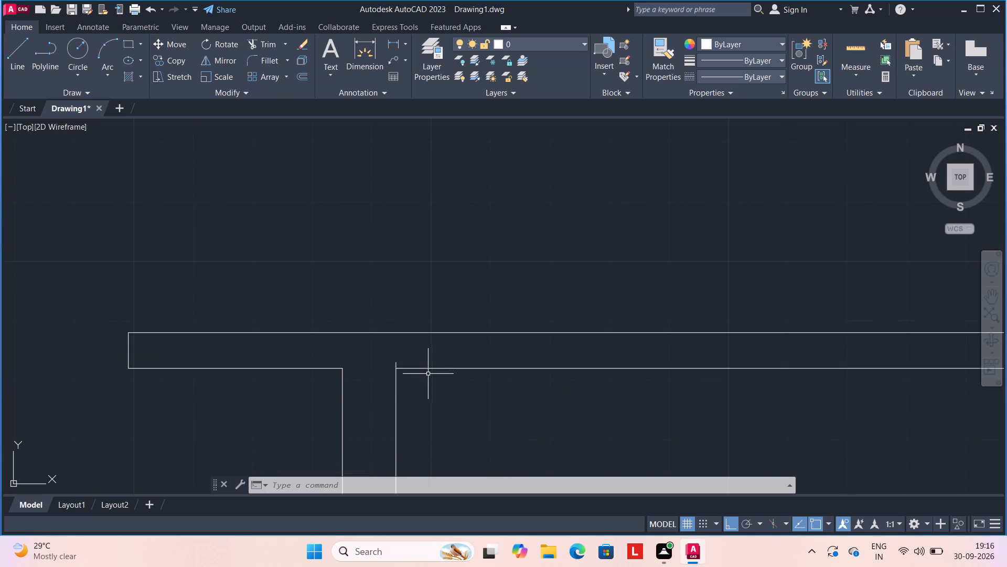
scroll(408, 362, up, 3)
scroll(357, 367, down, 1)
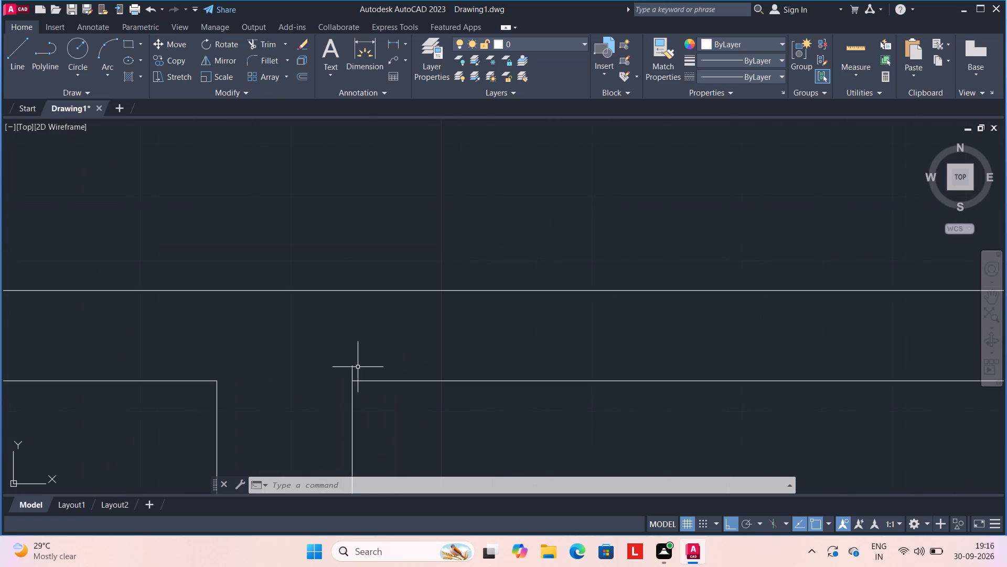
scroll(481, 365, down, 2)
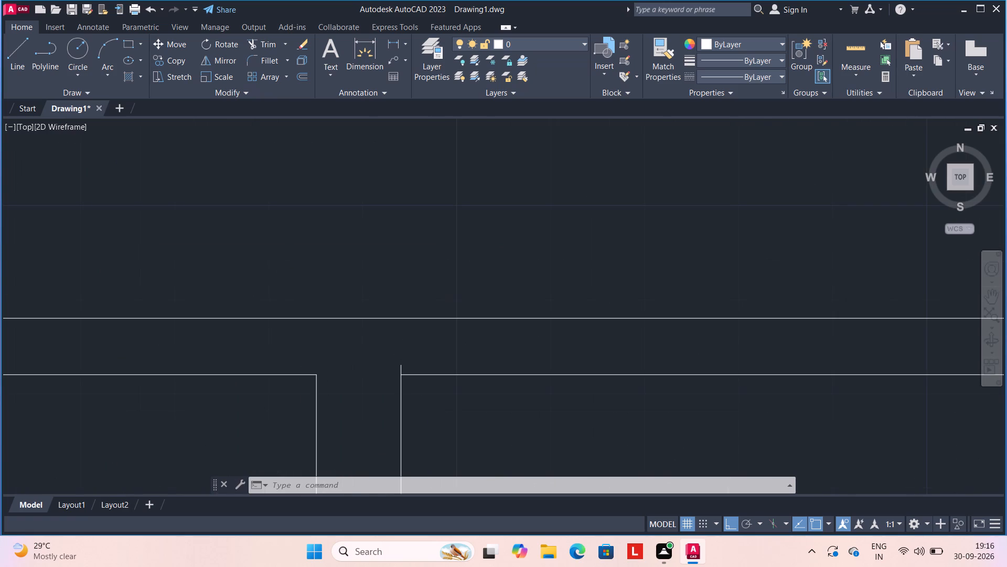
click(370, 35)
click(368, 46)
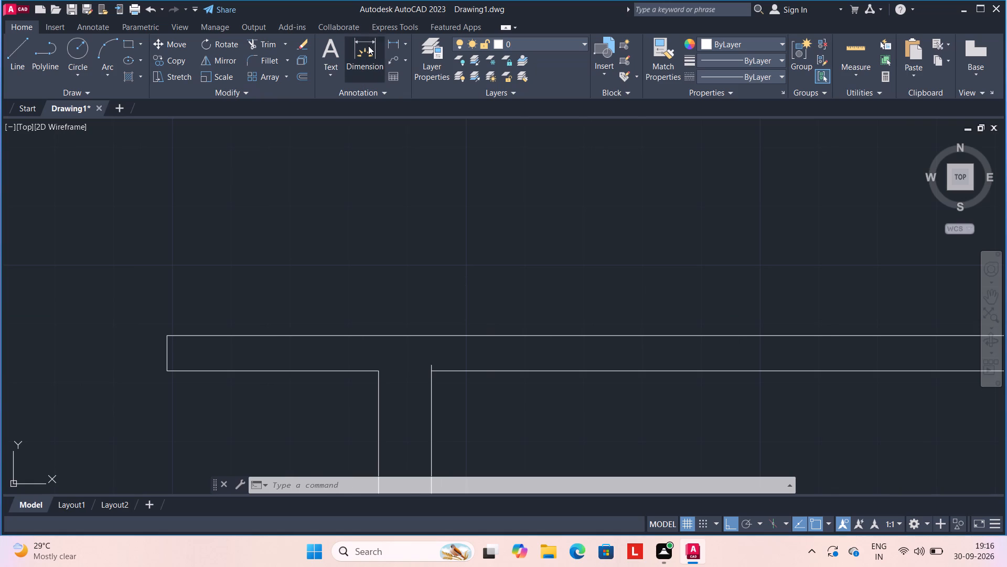
scroll(420, 374, up, 2)
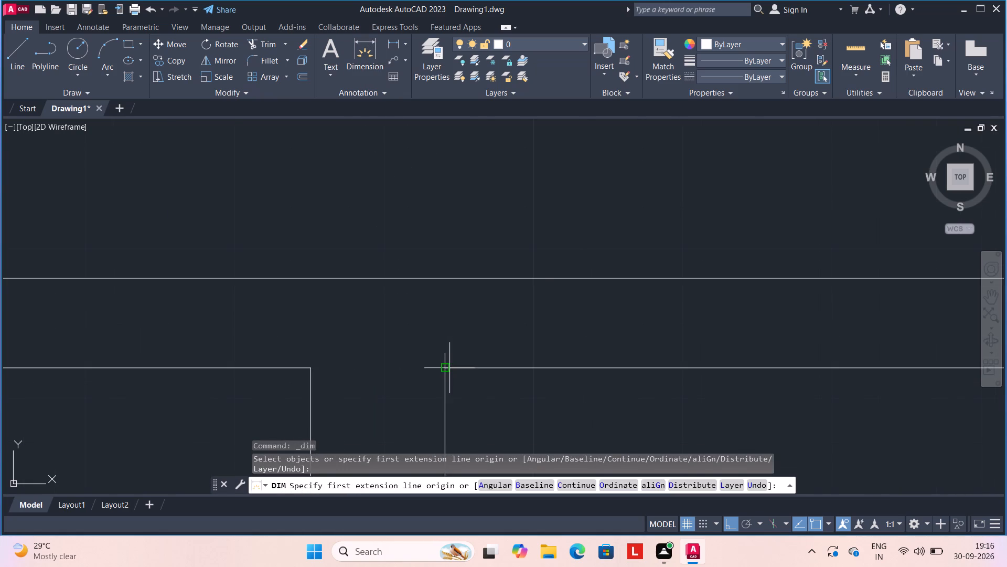
click(449, 368)
click(454, 279)
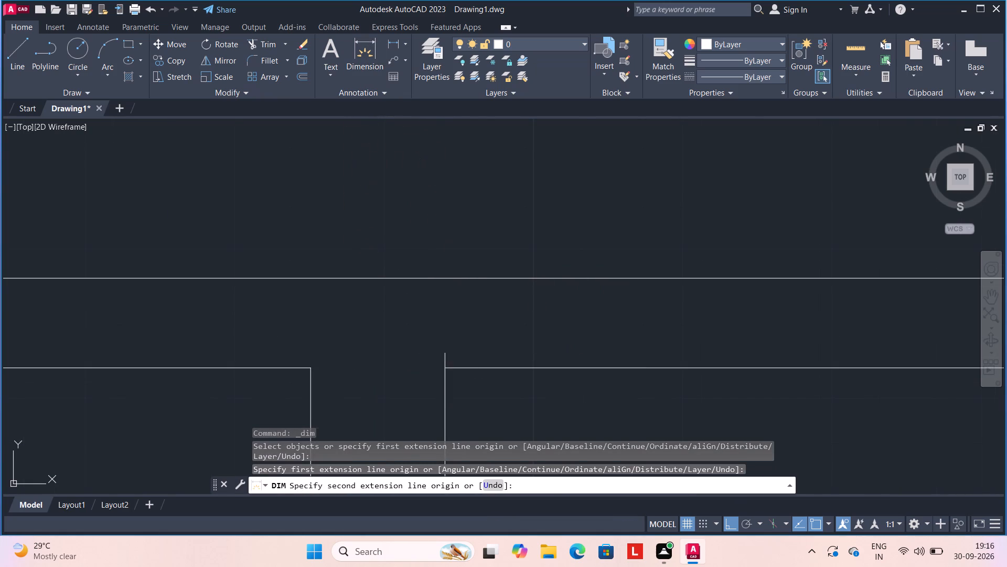
scroll(582, 279, down, 3)
scroll(636, 282, down, 2)
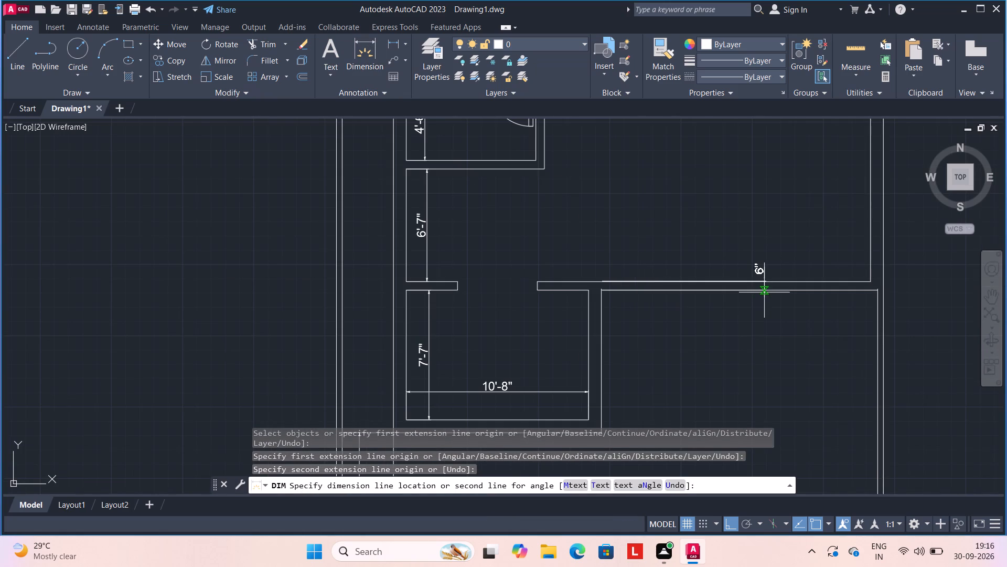
key(Escape)
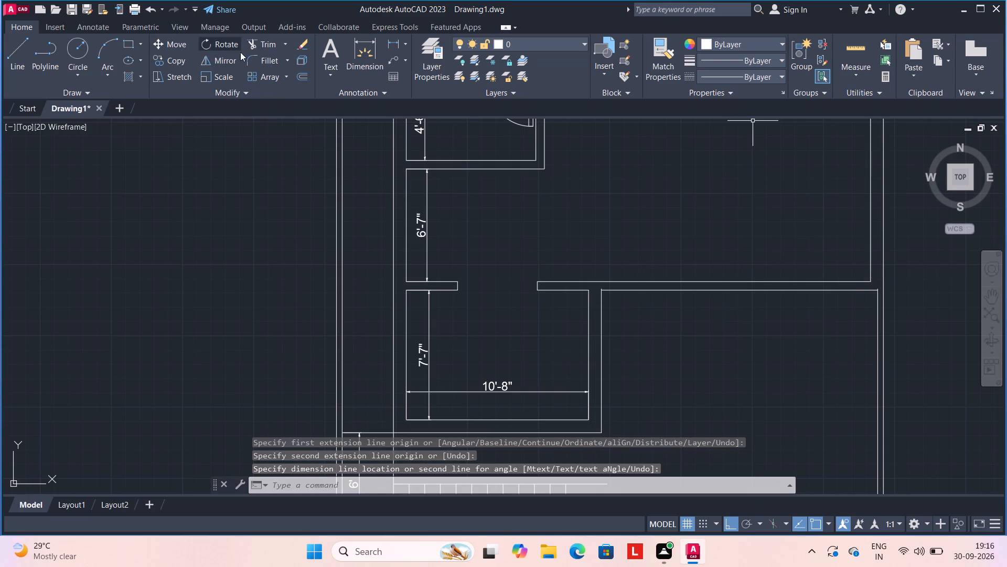
Dimension the large room's height beside its right wall, from the bottom wall's upper line to the top wall's lower line.
click(368, 41)
scroll(763, 234, down, 2)
middle_drag(769, 240, 766, 239)
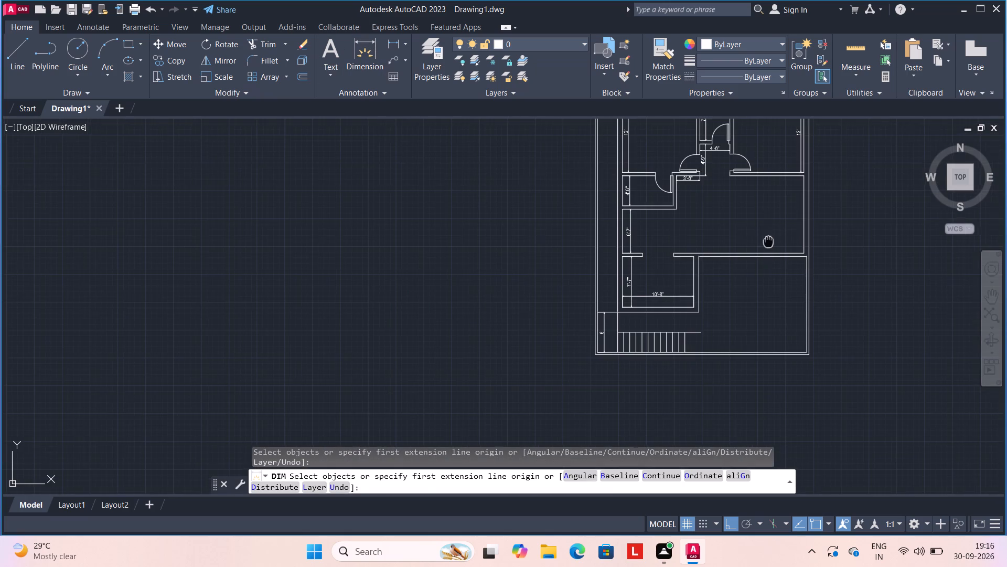
middle_drag(766, 239, 622, 241)
scroll(633, 243, up, 3)
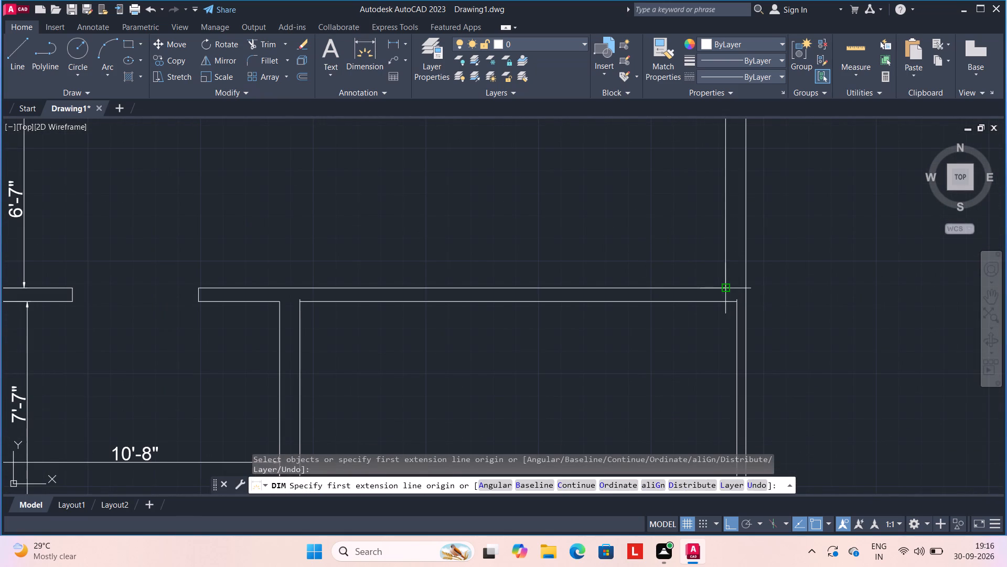
click(723, 285)
scroll(711, 185, down, 4)
middle_drag(685, 185, 618, 215)
scroll(636, 185, up, 4)
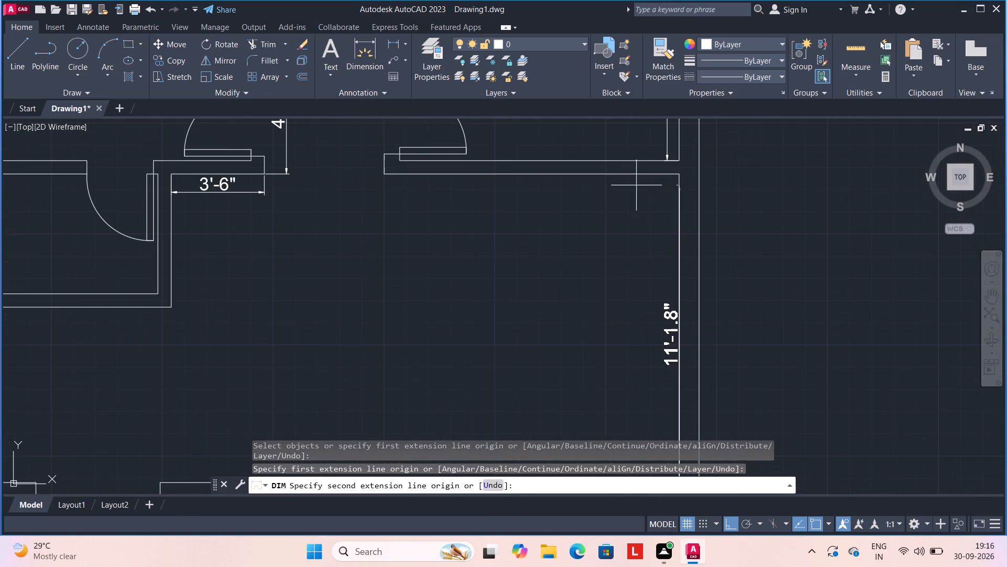
click(677, 173)
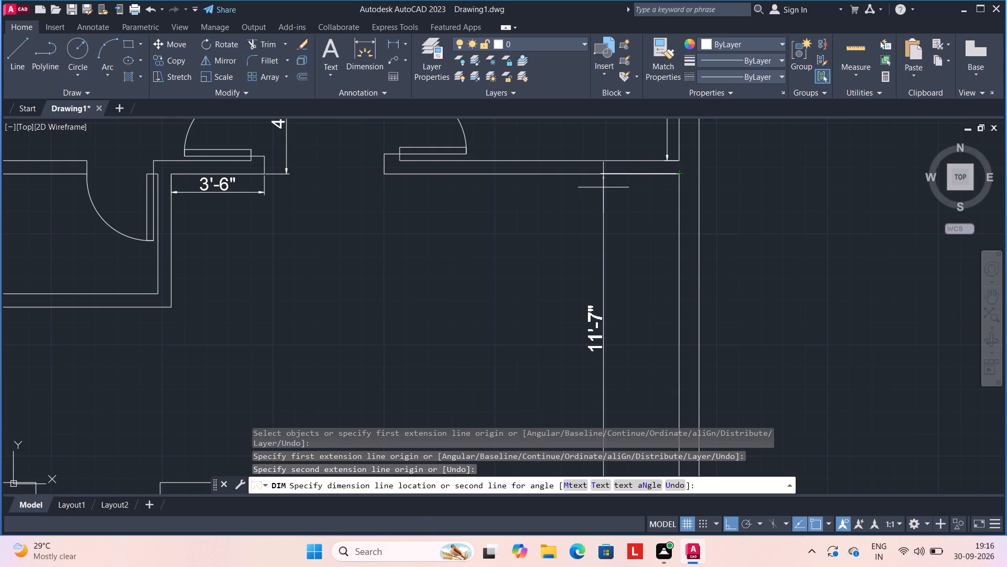
scroll(603, 187, down, 2)
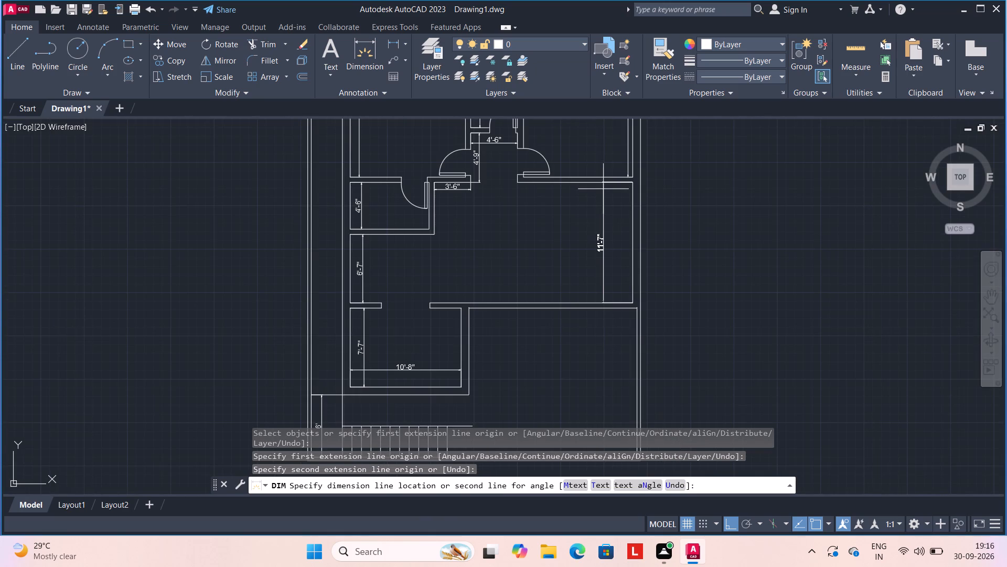
click(614, 220)
scroll(619, 237, up, 3)
scroll(619, 237, down, 2)
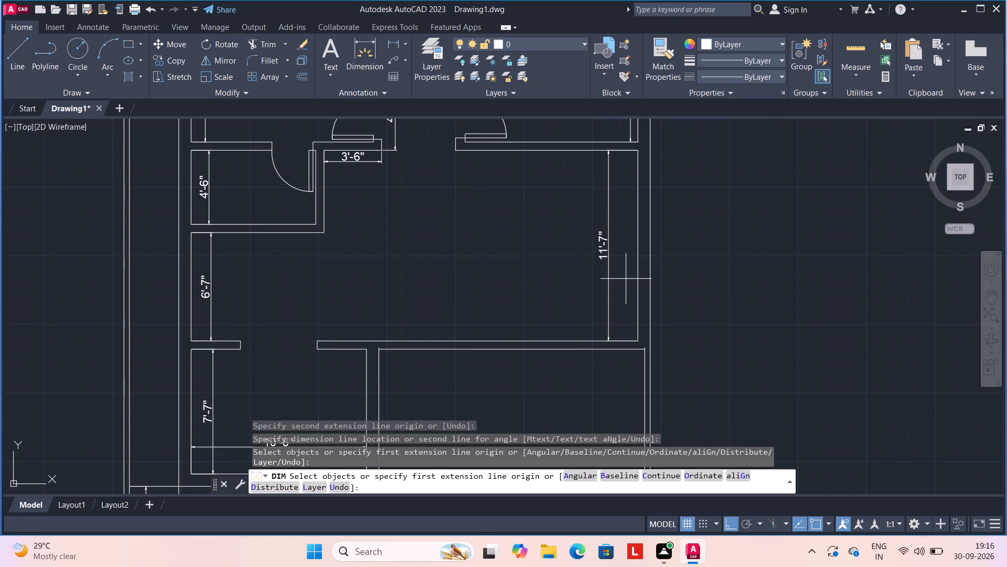
key(Escape)
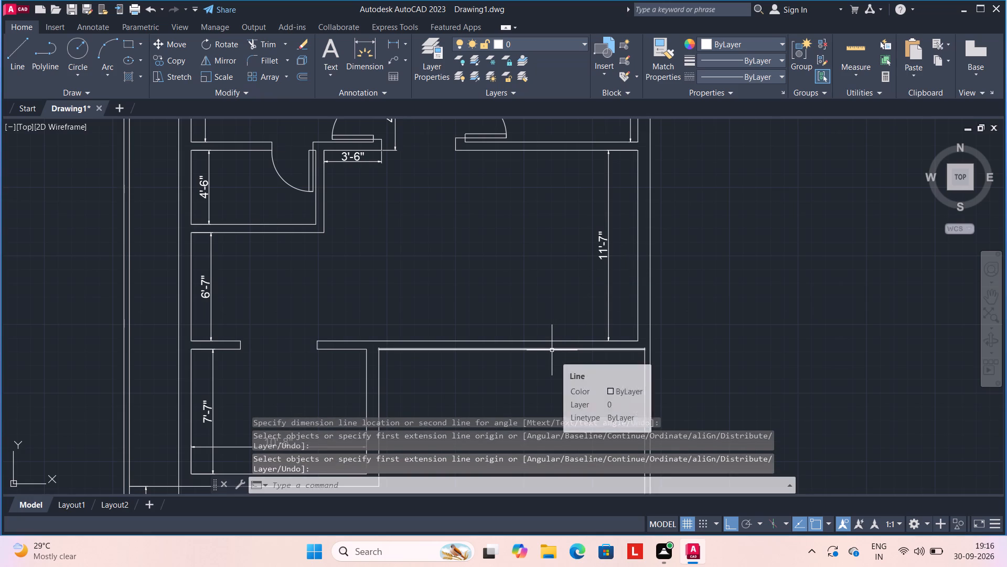
key(Escape)
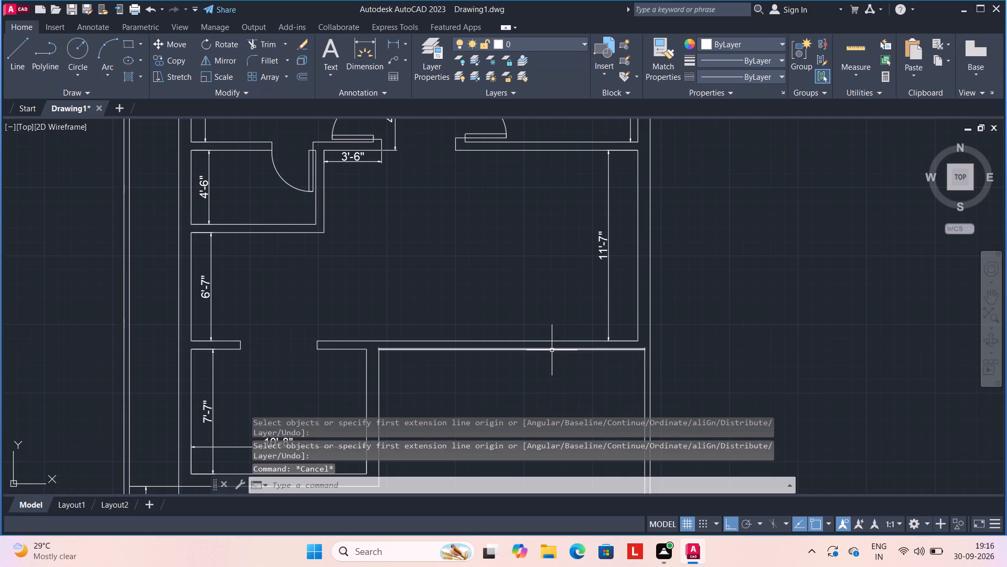
Offset the upper line of the large room's bottom wall 1" upward, into the room.
click(553, 340)
key(Escape)
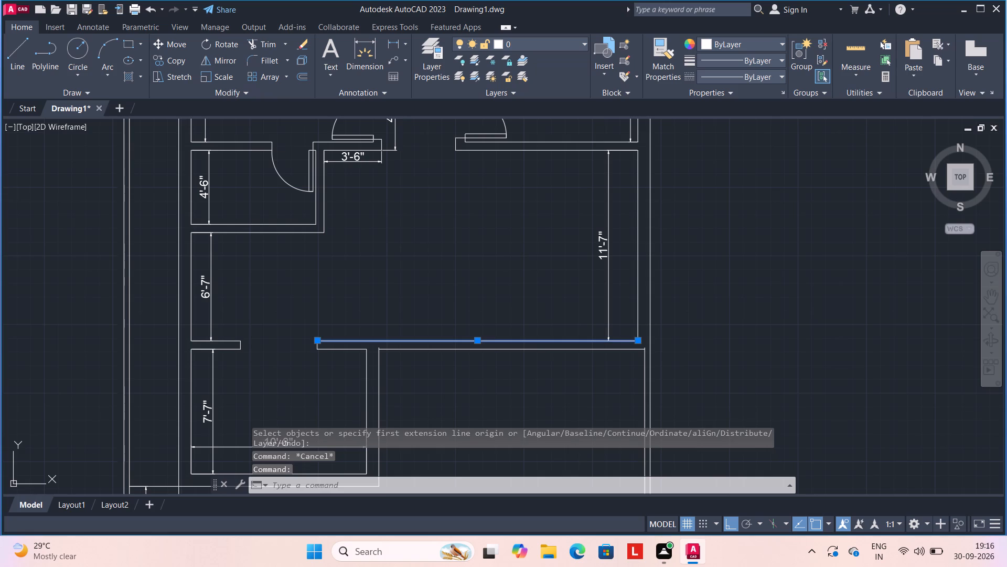
key(o)
key(Return)
text(1")
key(Return)
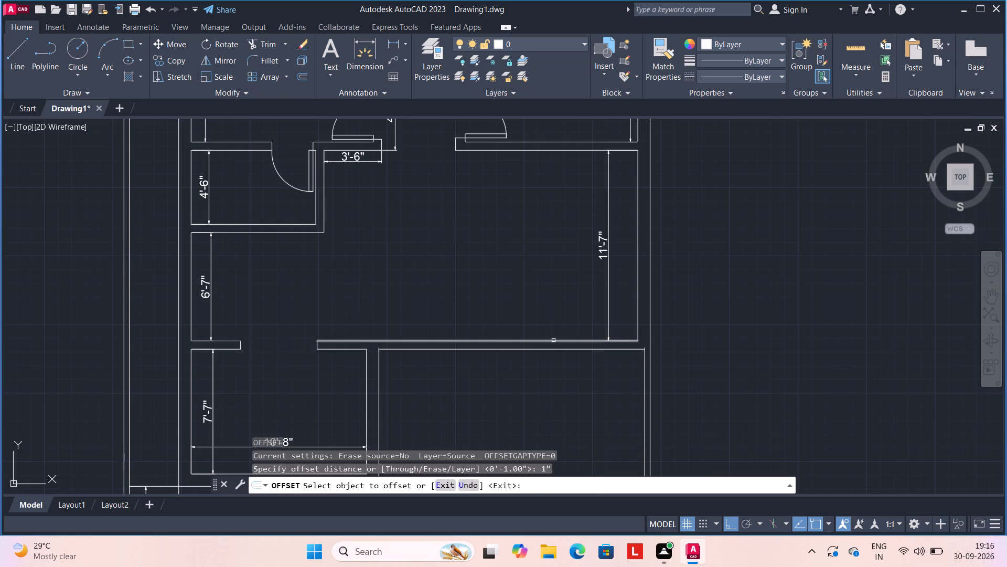
click(553, 342)
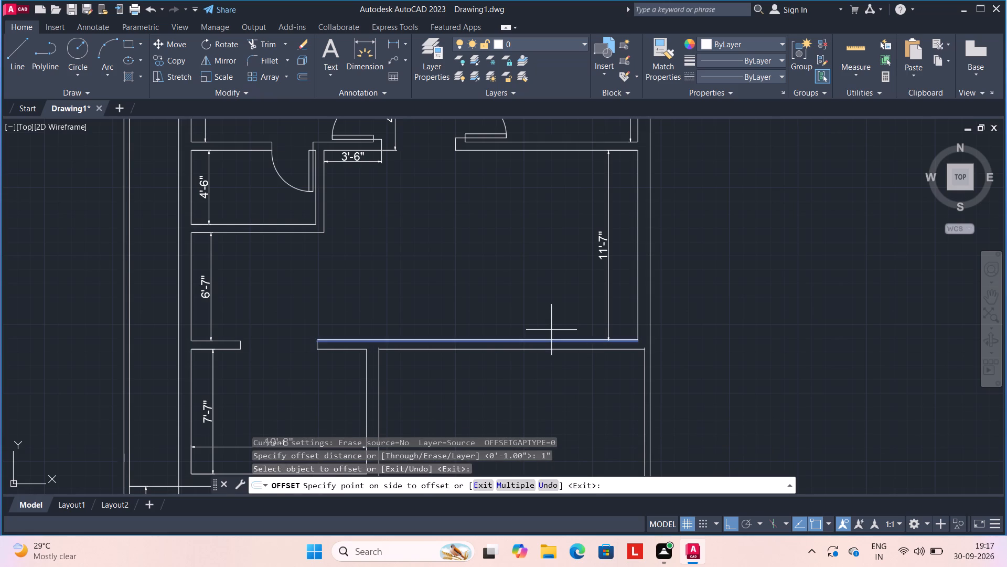
click(551, 329)
key(Escape)
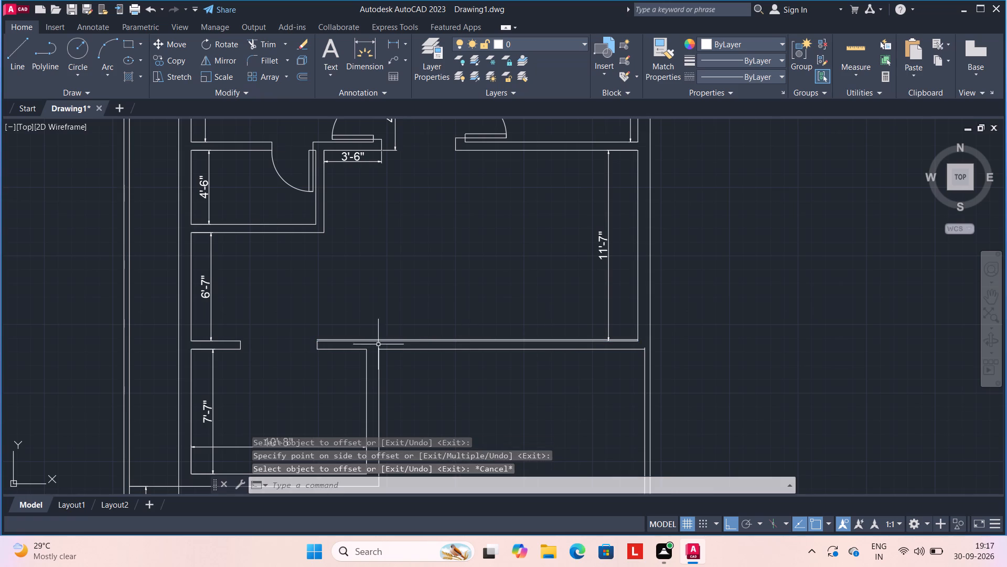
Extend the outer line of the 10'-8" room's right partition up to the new offset line.
text(EX)
key(space)
scroll(368, 369, up, 3)
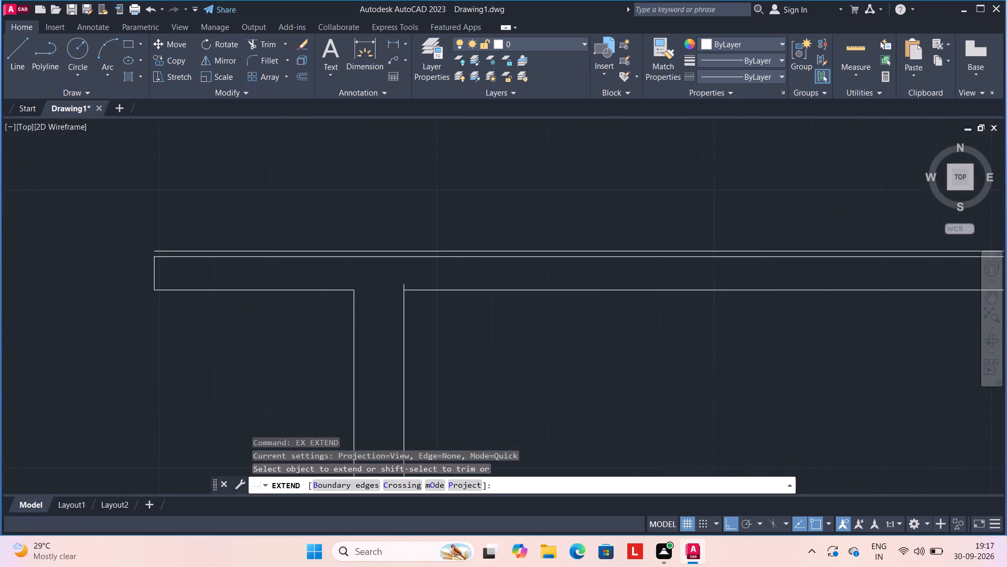
click(403, 288)
click(405, 266)
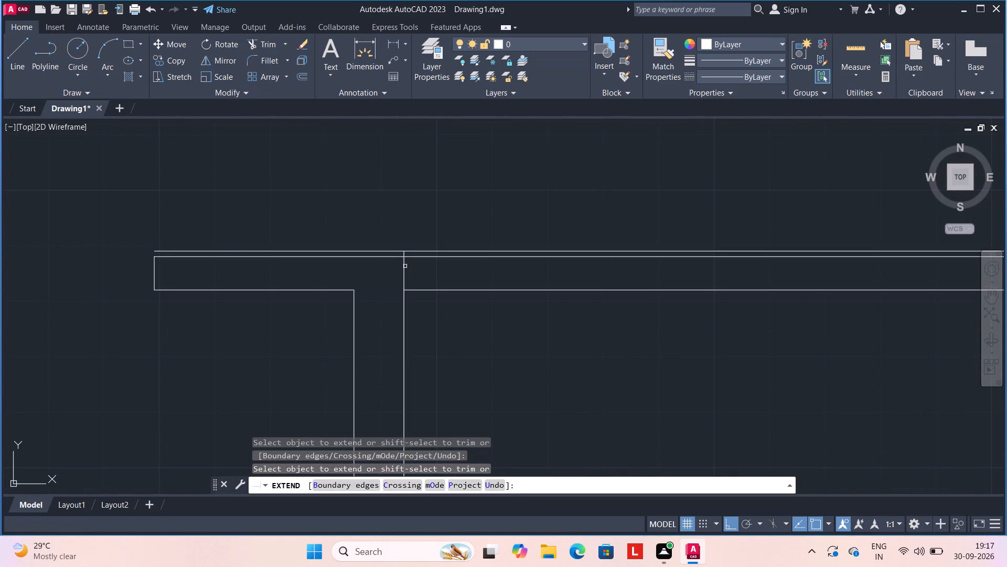
key(Escape)
Trim the offset line left of the partition, the original upper line right of it, and the line stubs at the right wall corners.
text(TR)
key(space)
click(355, 250)
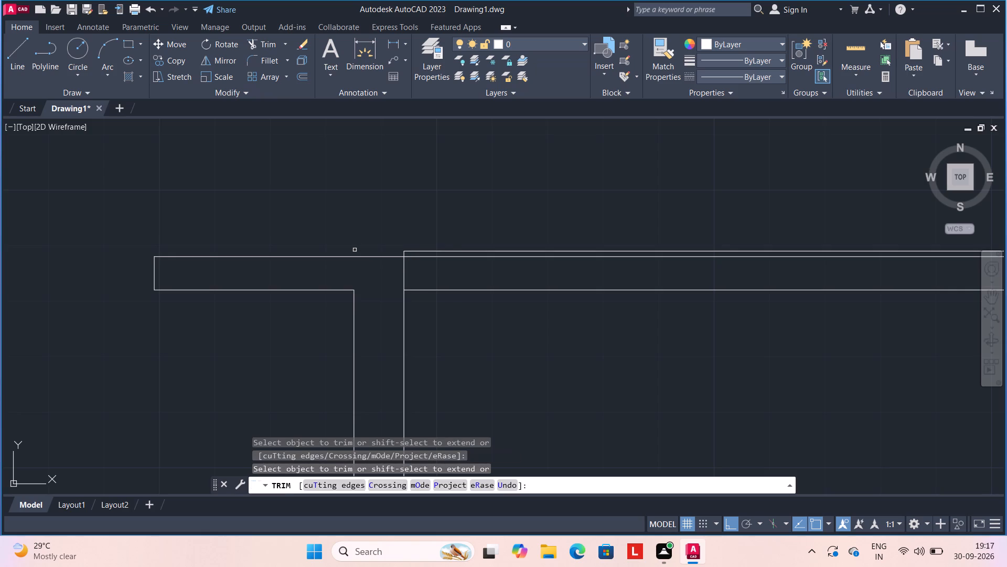
click(407, 256)
scroll(495, 271, down, 2)
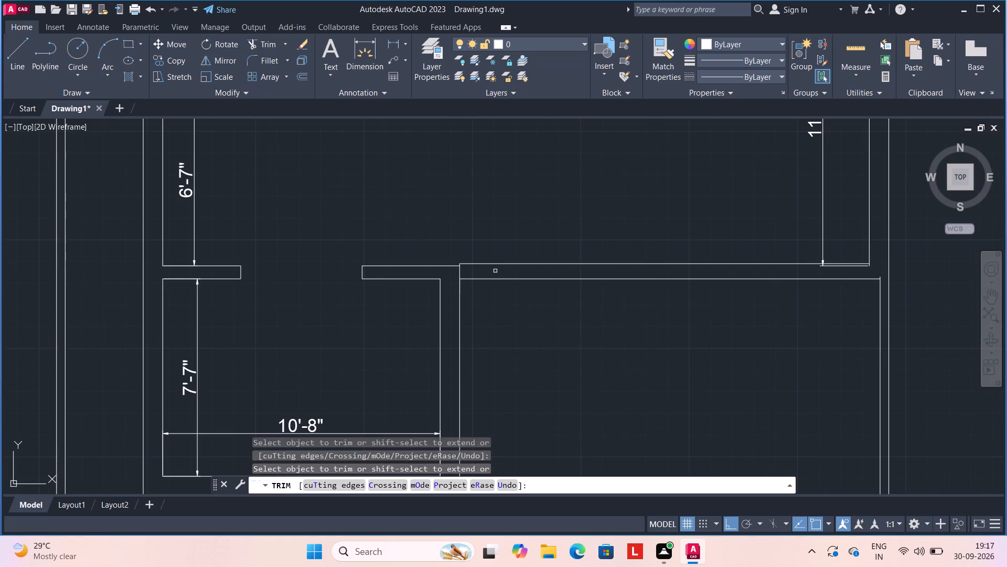
click(844, 266)
click(870, 267)
scroll(870, 267, up, 3)
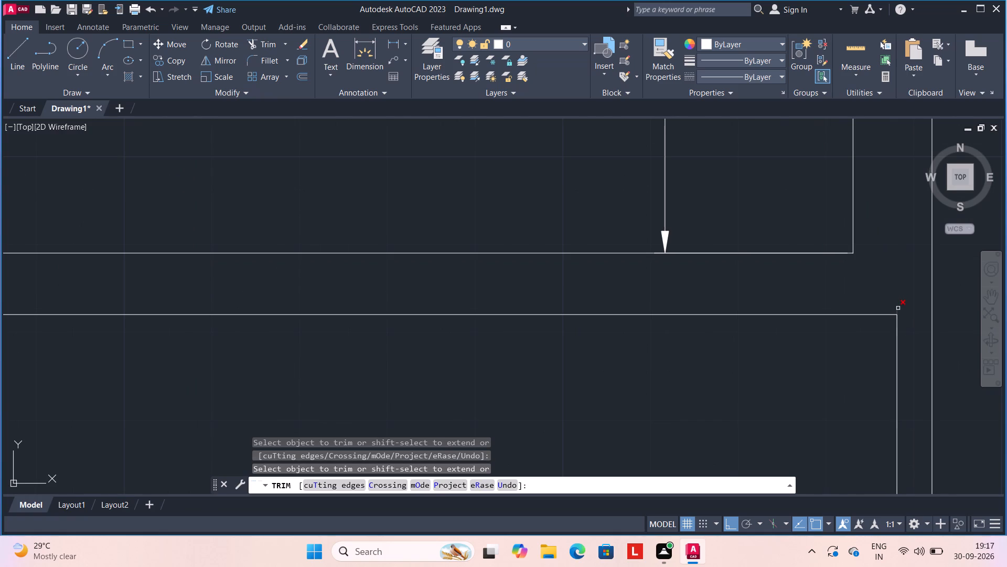
click(898, 308)
key(Escape)
scroll(865, 268, down, 3)
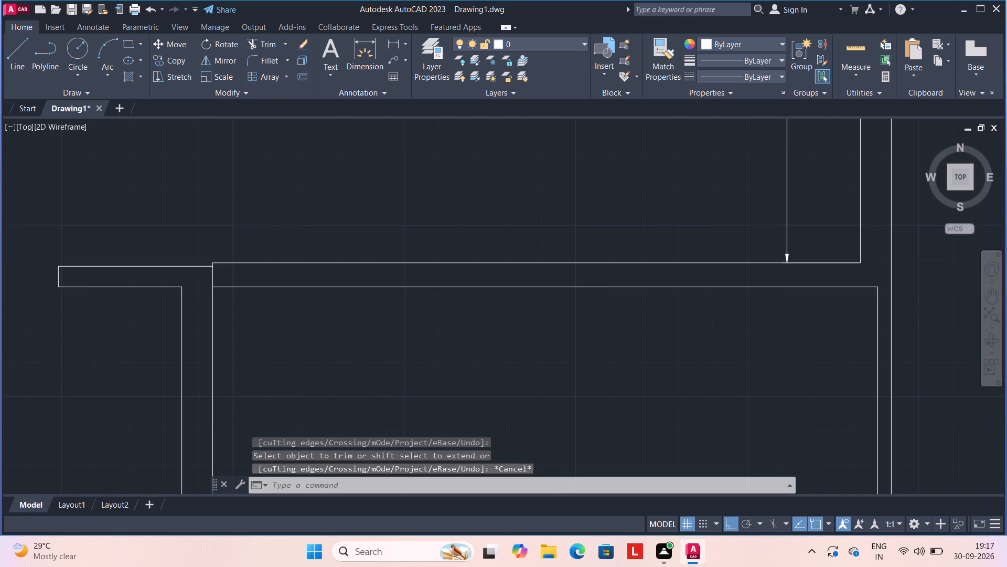
scroll(820, 235, down, 2)
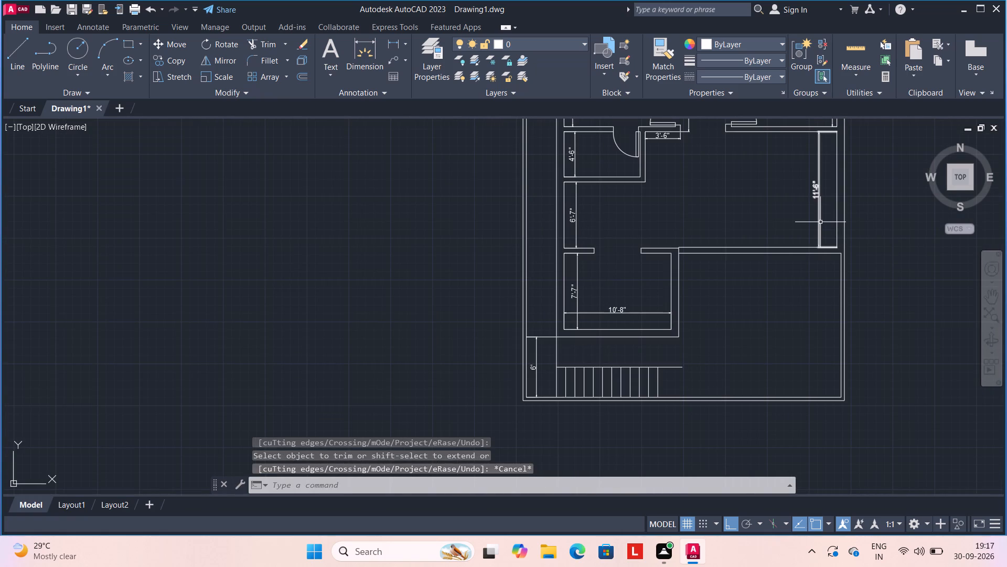
key(Escape)
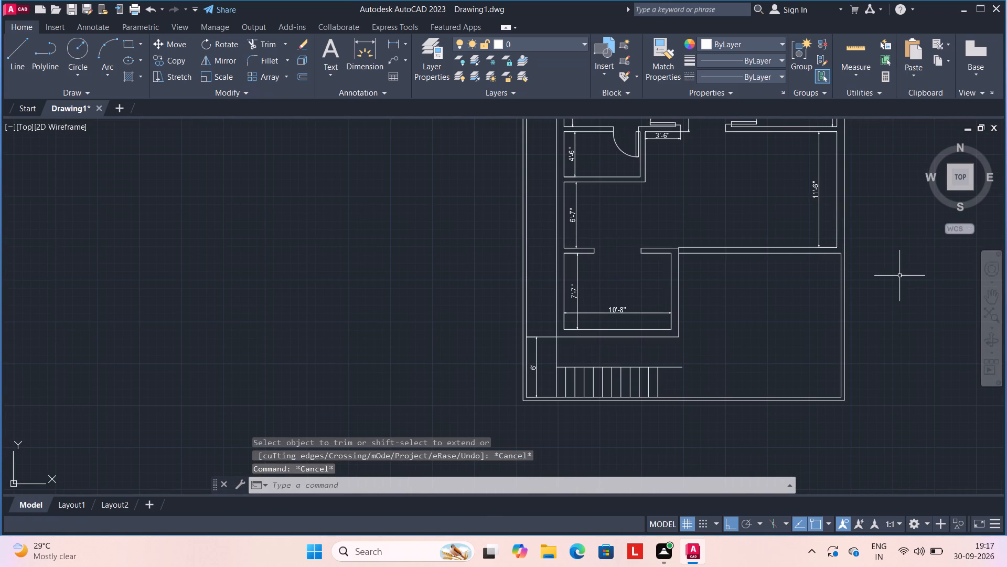
Examine the bottom wall's junction with the partition, the overall room layout and the small room's door.
scroll(682, 258, up, 3)
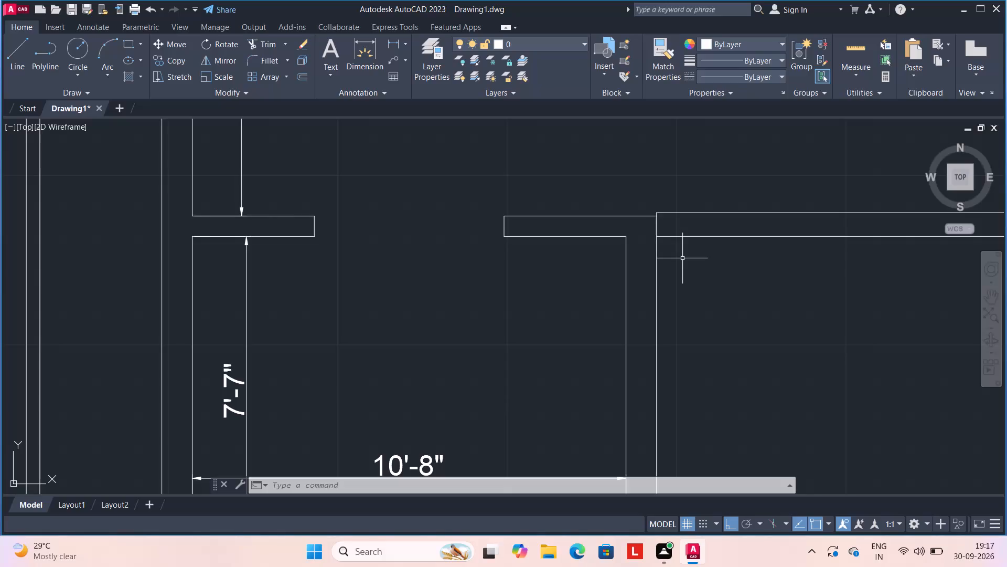
scroll(618, 189, up, 1)
scroll(633, 232, down, 2)
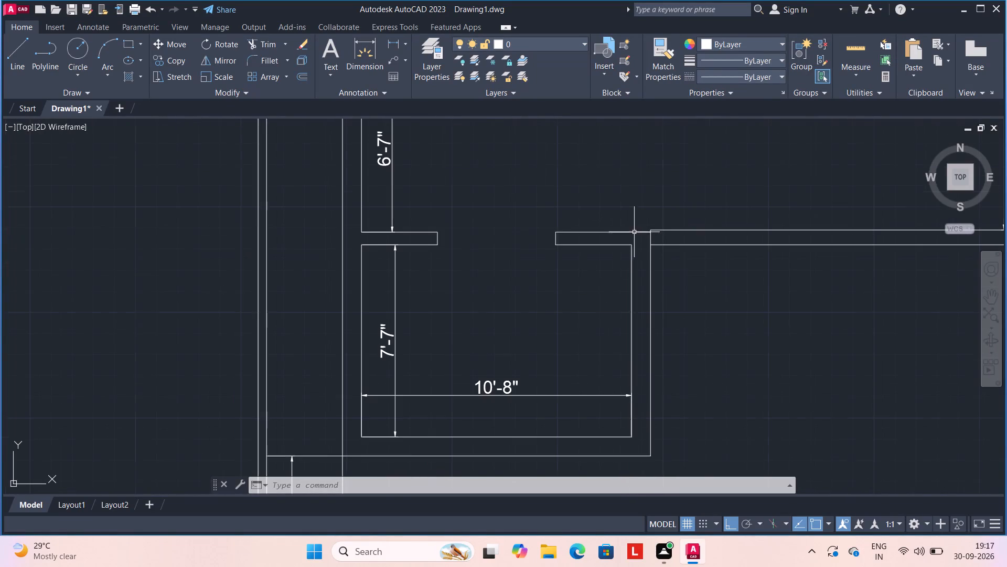
scroll(732, 360, down, 3)
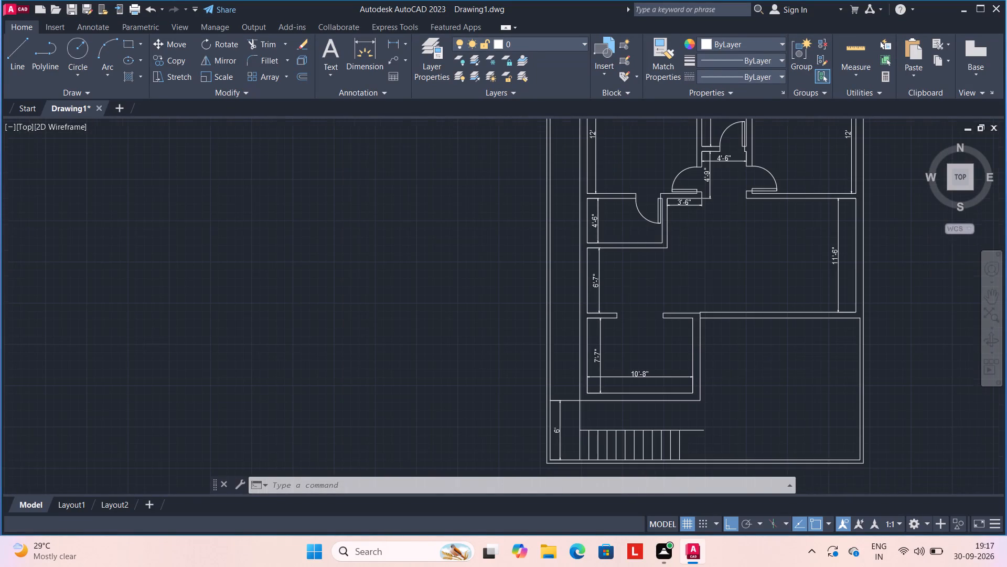
scroll(707, 316, up, 1)
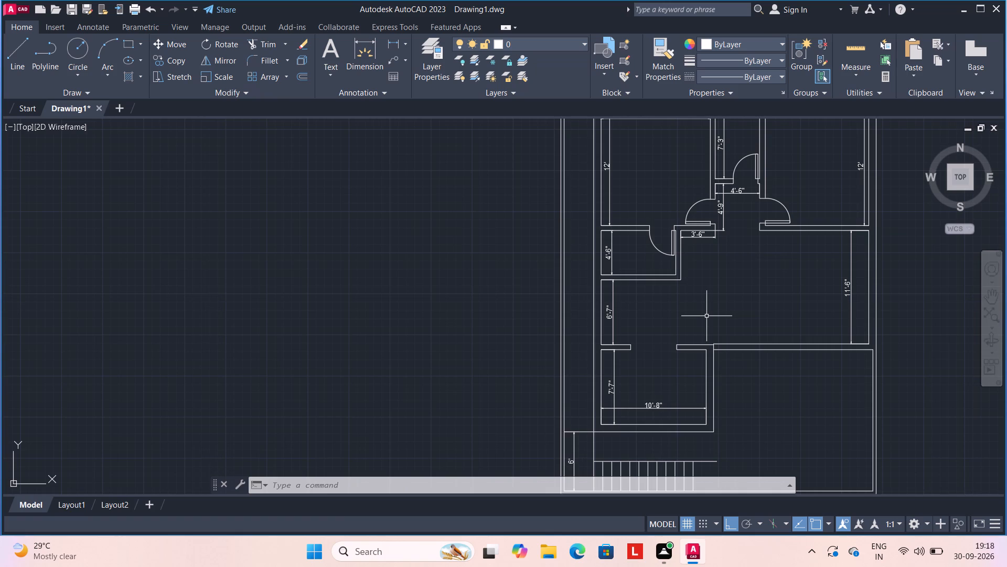
scroll(607, 282, down, 1)
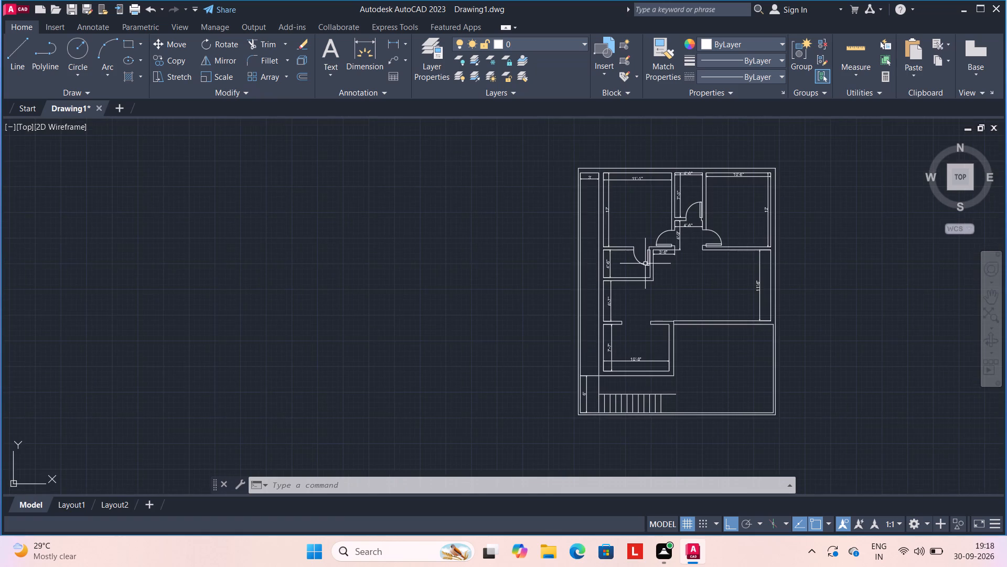
scroll(646, 264, up, 3)
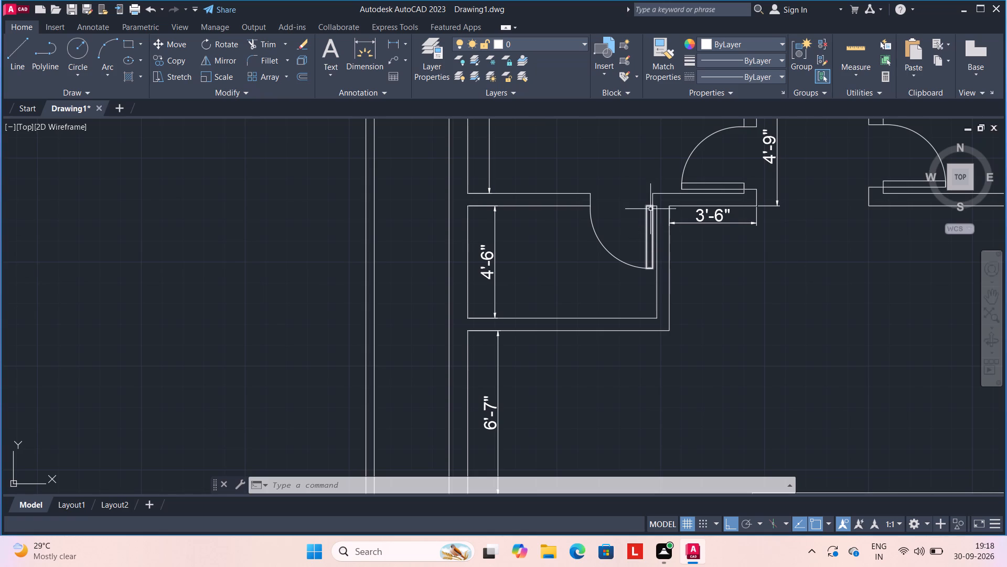
scroll(651, 207, down, 3)
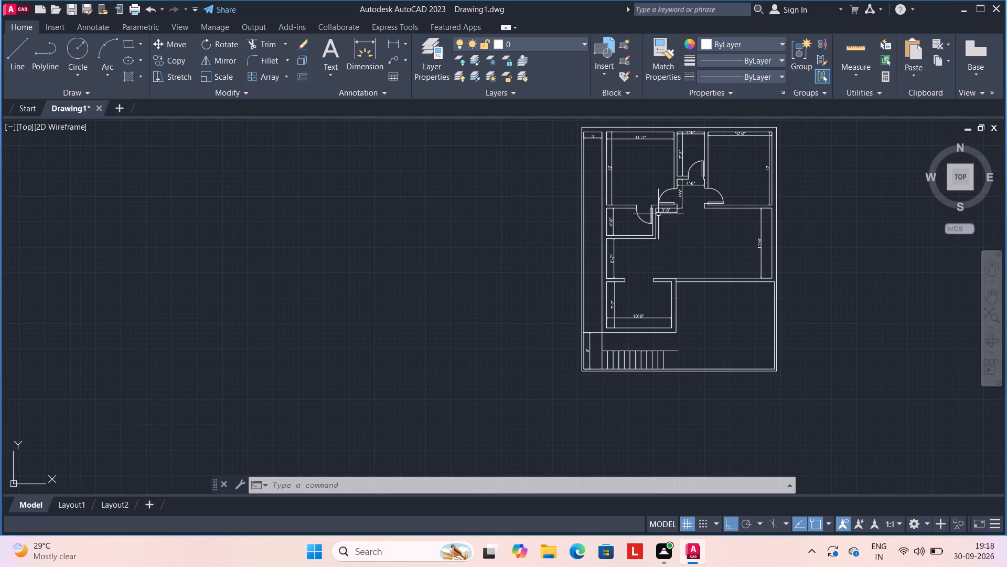
Move the 10'-6" room's door left so its arc end meets the passage-side corner of the wall opening.
scroll(711, 196, up, 4)
middle_drag(682, 180, 696, 332)
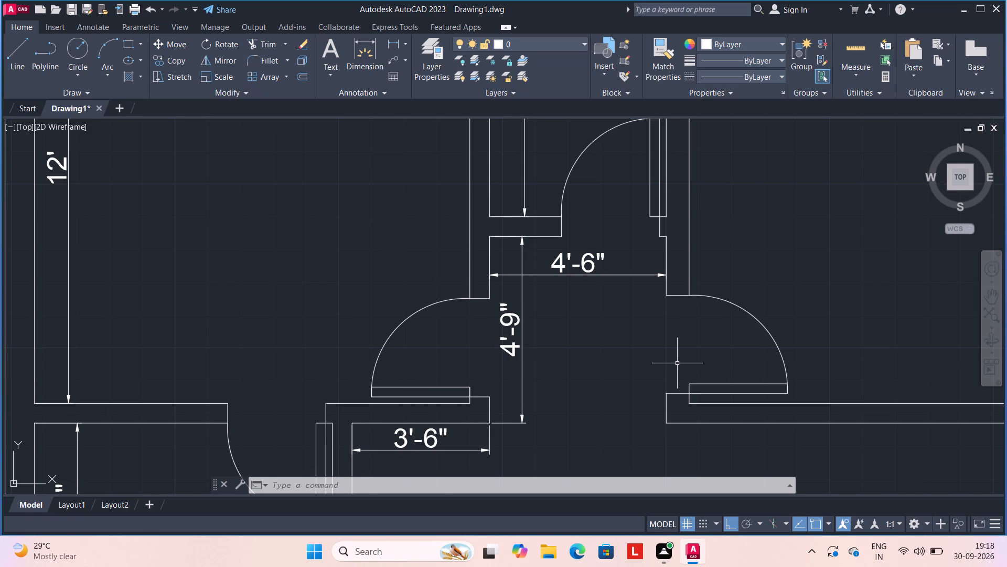
scroll(677, 363, down, 2)
scroll(723, 370, up, 2)
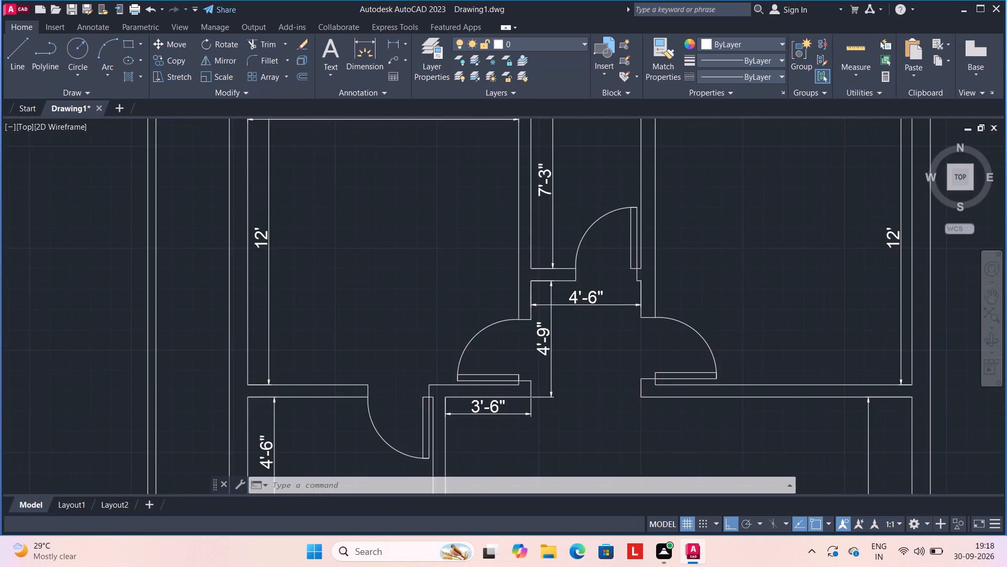
click(708, 389)
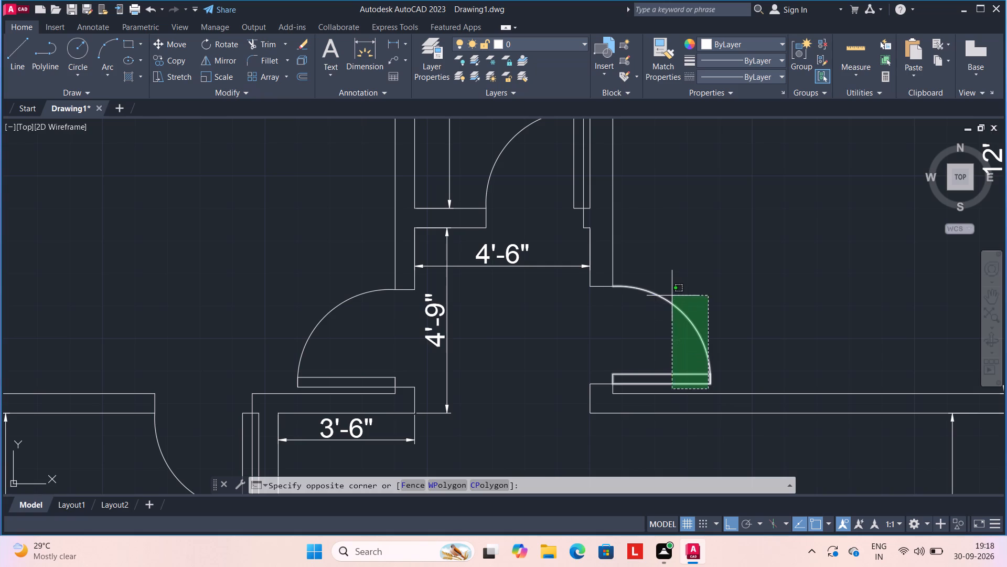
click(672, 296)
right_click(630, 386)
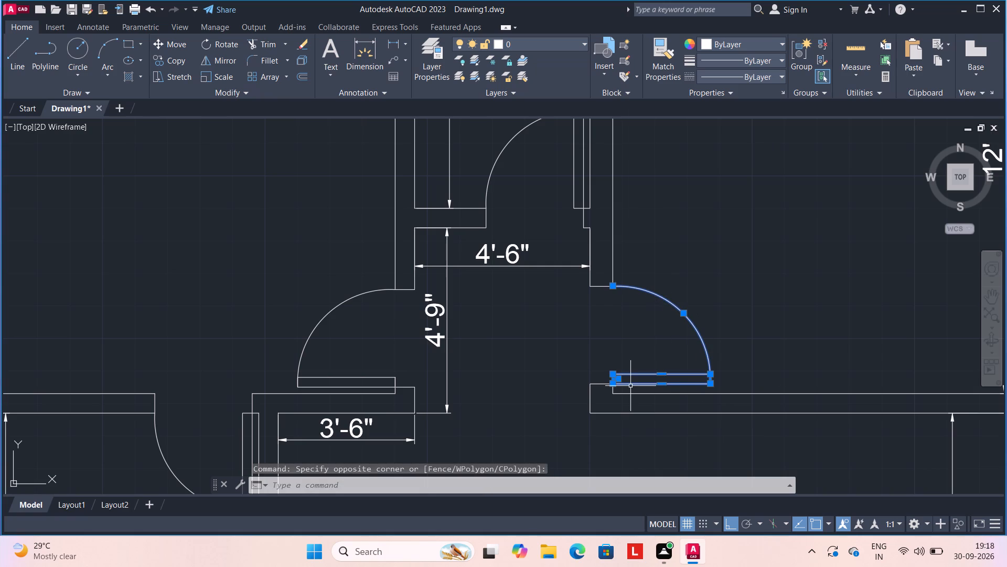
click(644, 163)
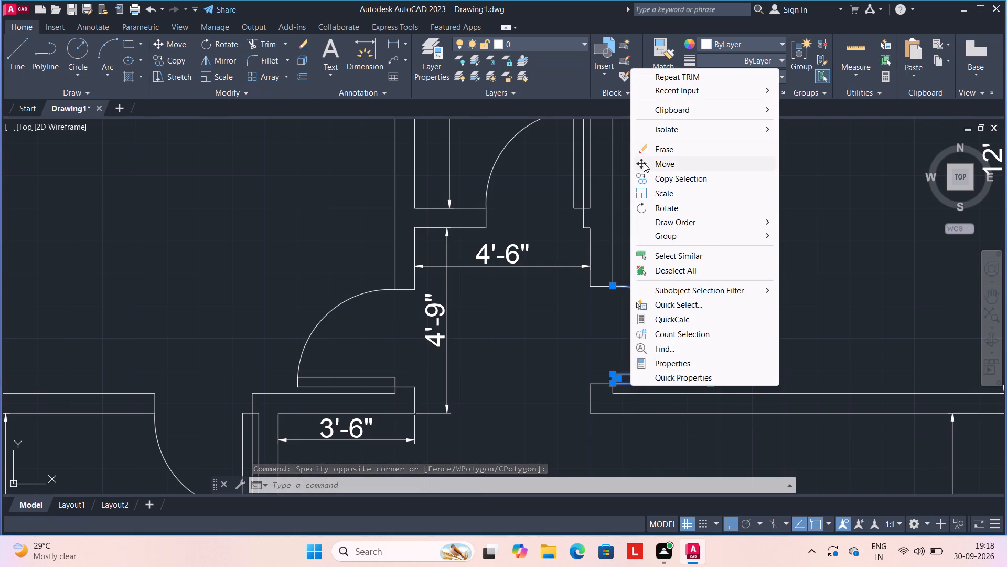
scroll(618, 296, up, 2)
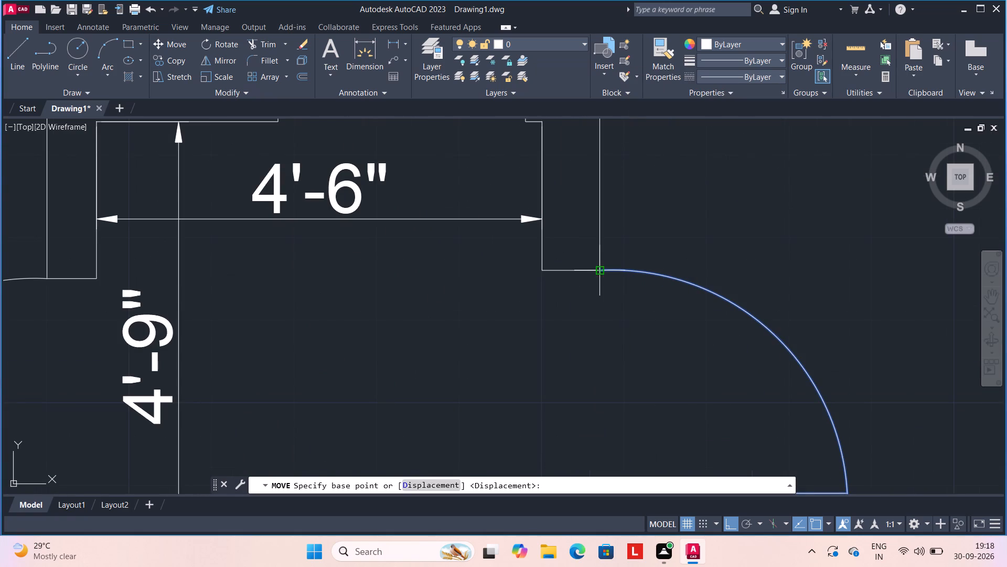
click(602, 271)
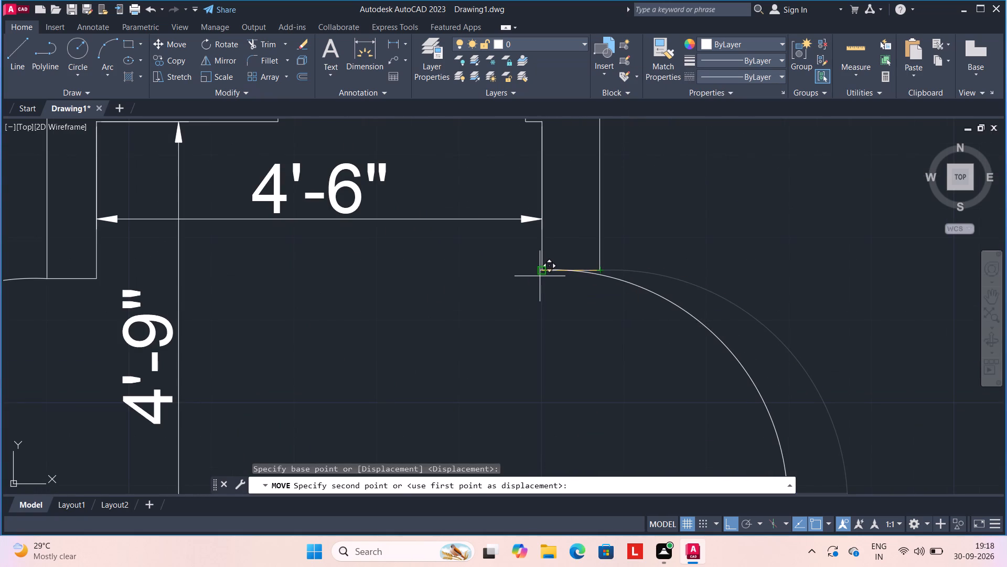
click(541, 276)
scroll(606, 288, down, 3)
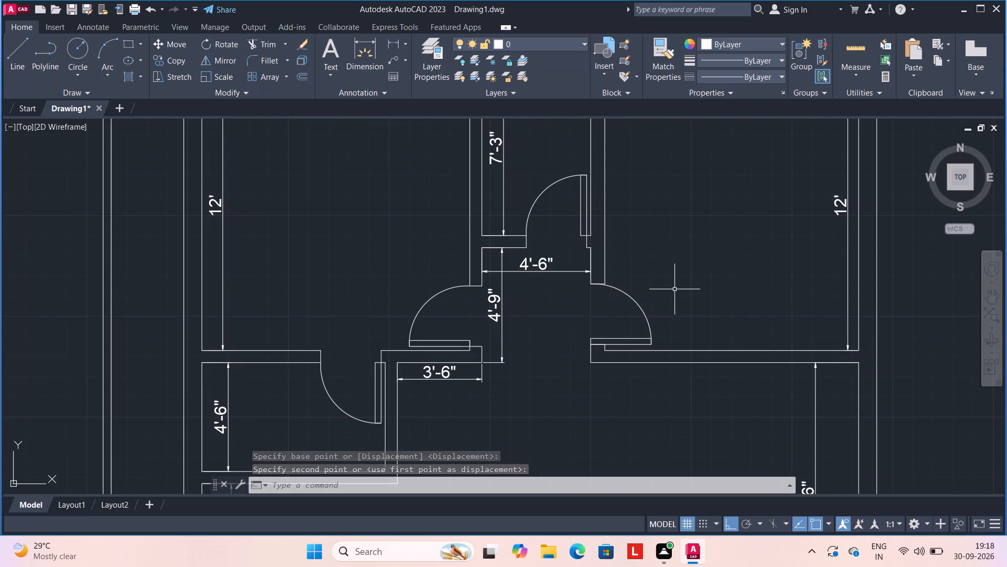
Move the 11'-1" room's door right so its arc end meets the passage-side corner of the wall opening.
scroll(674, 289, down, 1)
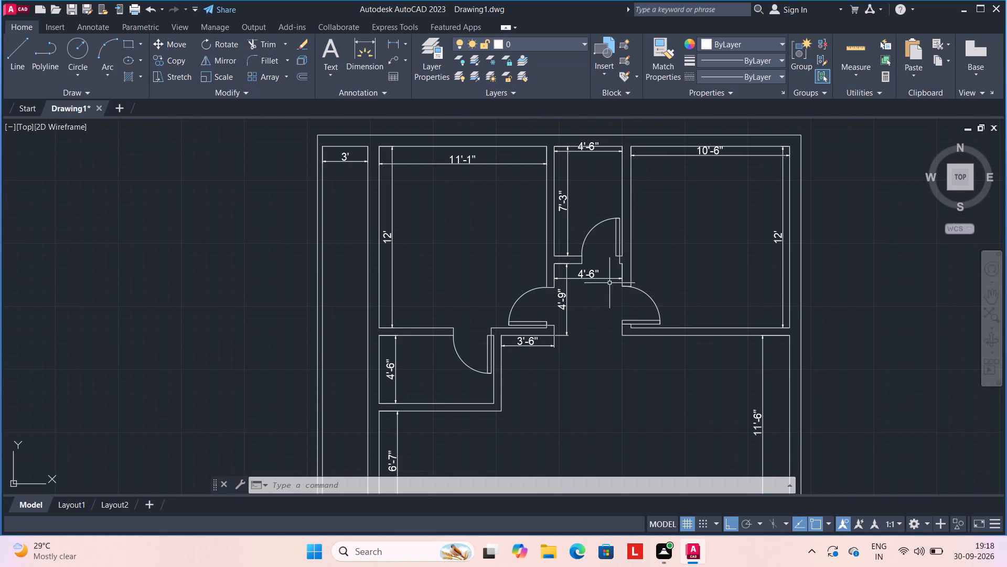
scroll(543, 312, up, 3)
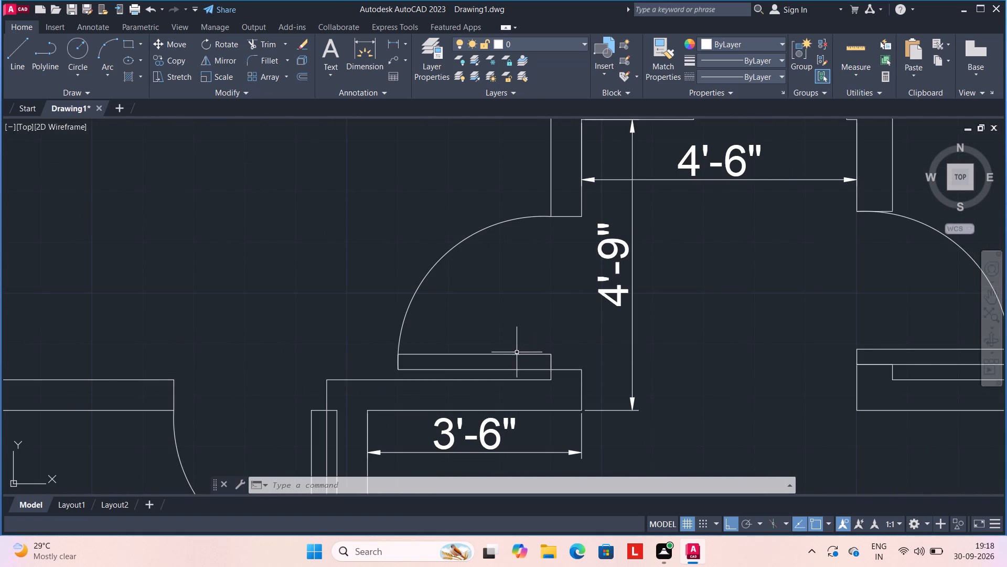
click(460, 374)
click(434, 222)
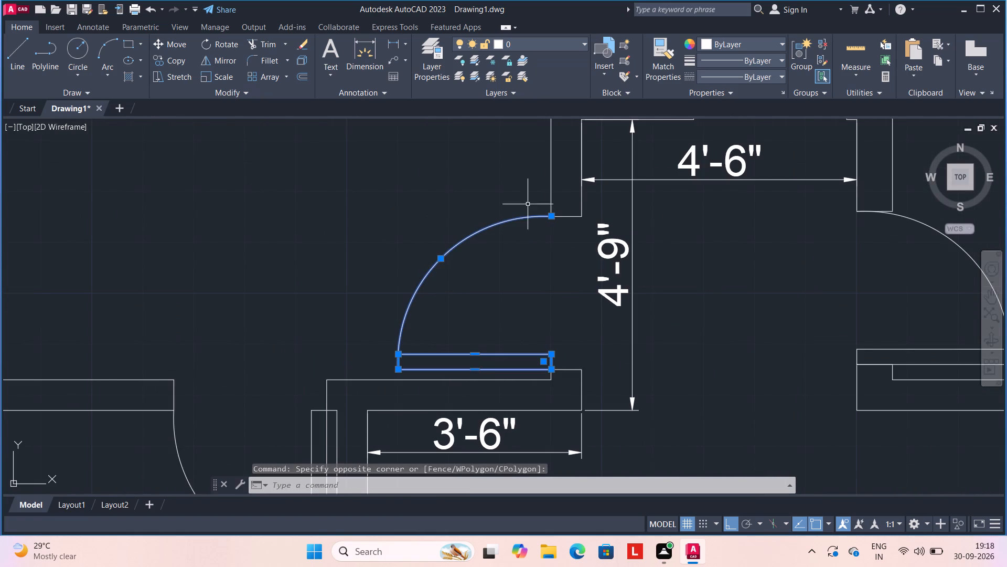
right_click(550, 217)
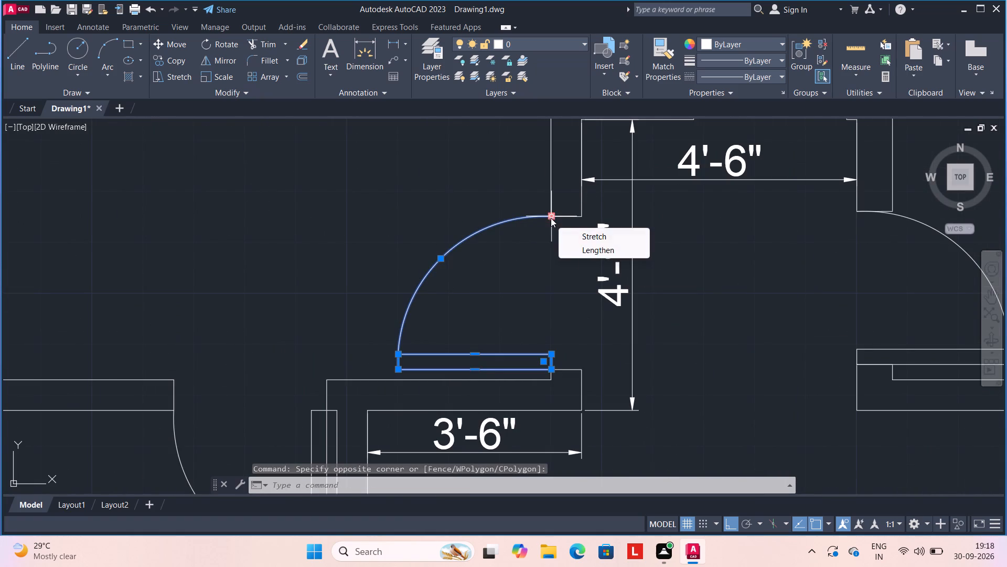
right_click(542, 254)
click(572, 315)
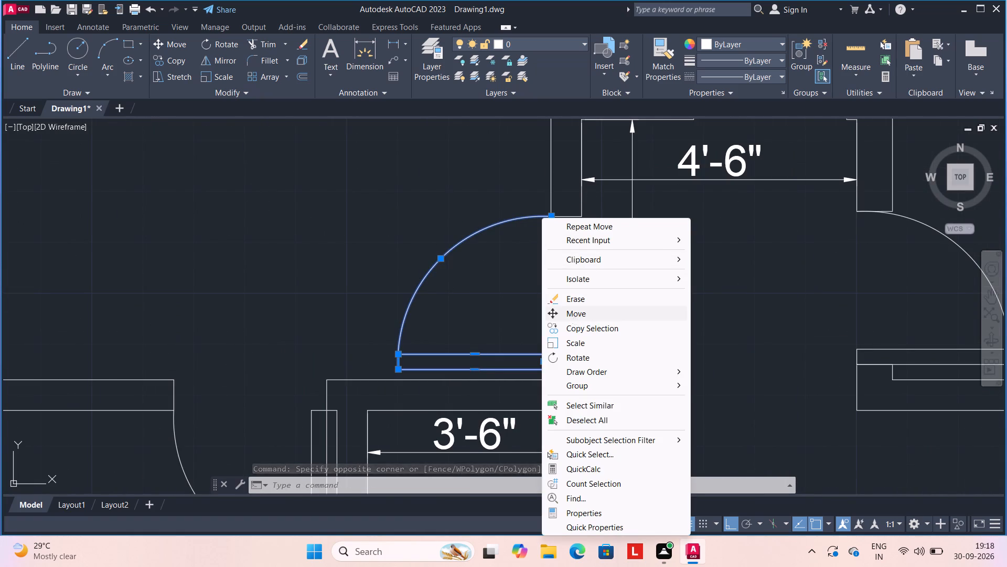
click(551, 213)
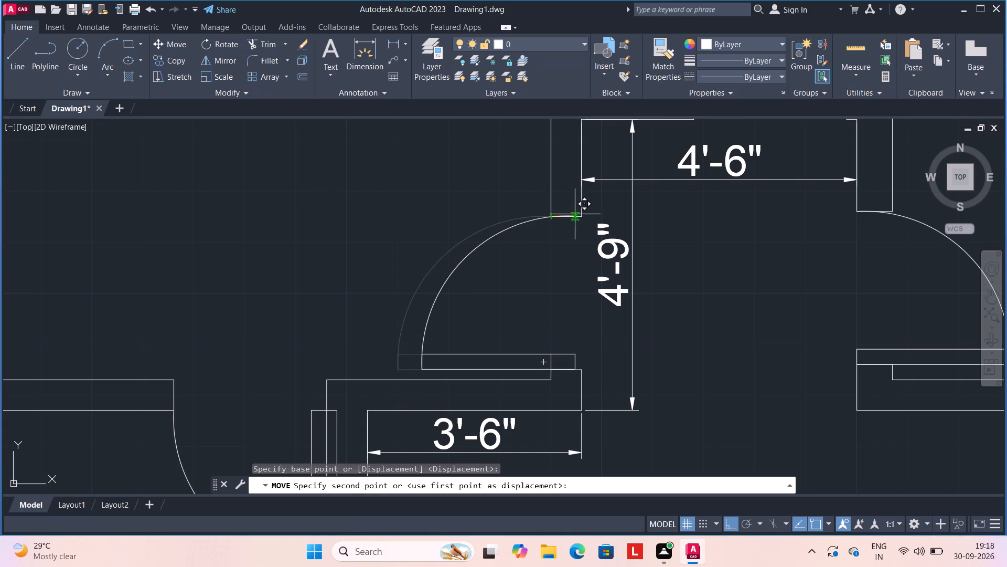
scroll(576, 215, up, 3)
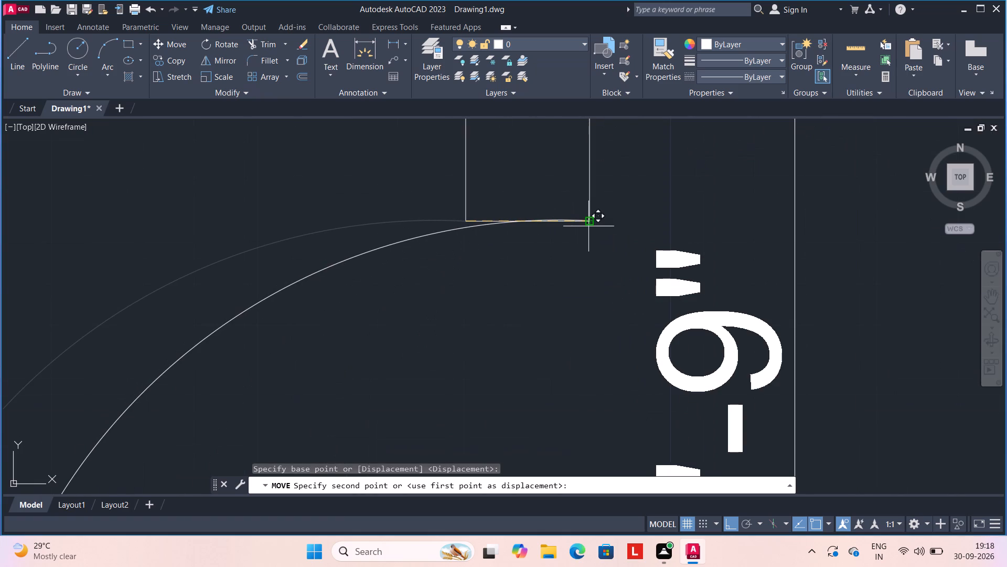
click(588, 224)
key(space)
scroll(616, 277, down, 5)
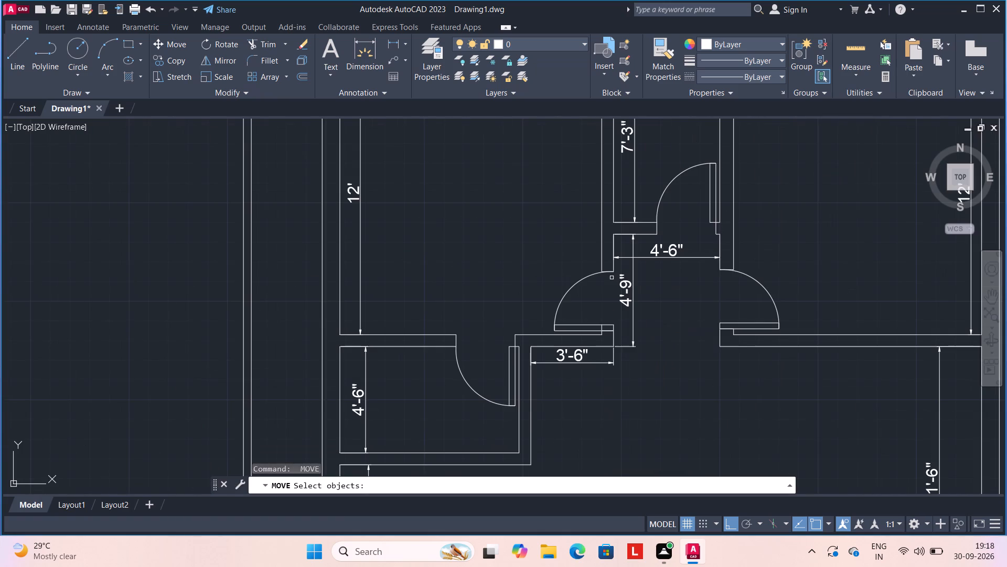
scroll(666, 209, up, 3)
scroll(725, 201, down, 2)
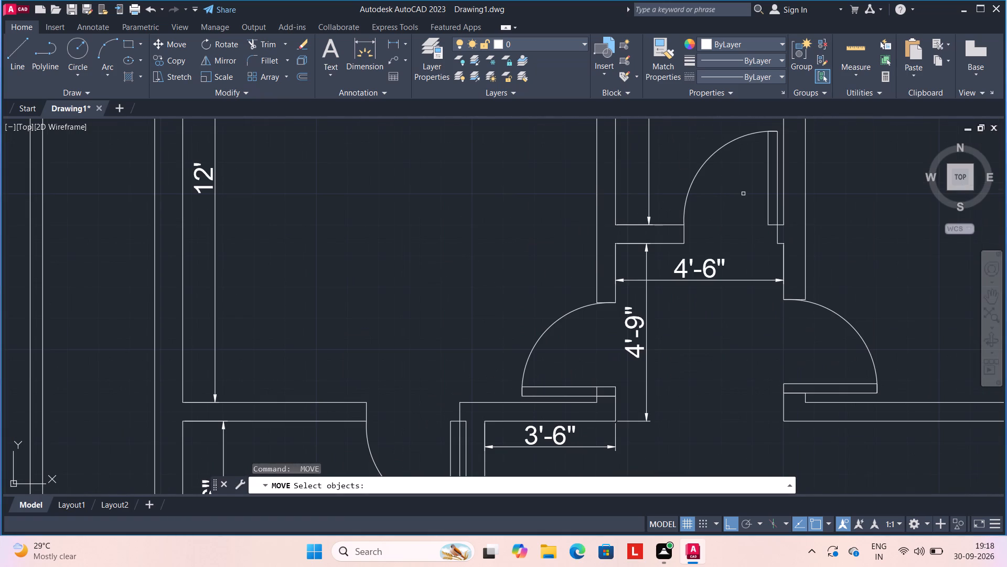
key(Escape)
Move the door of the 4'-6" by 7'-3" room down to the lower corner of its opening's right jamb.
scroll(783, 196, up, 3)
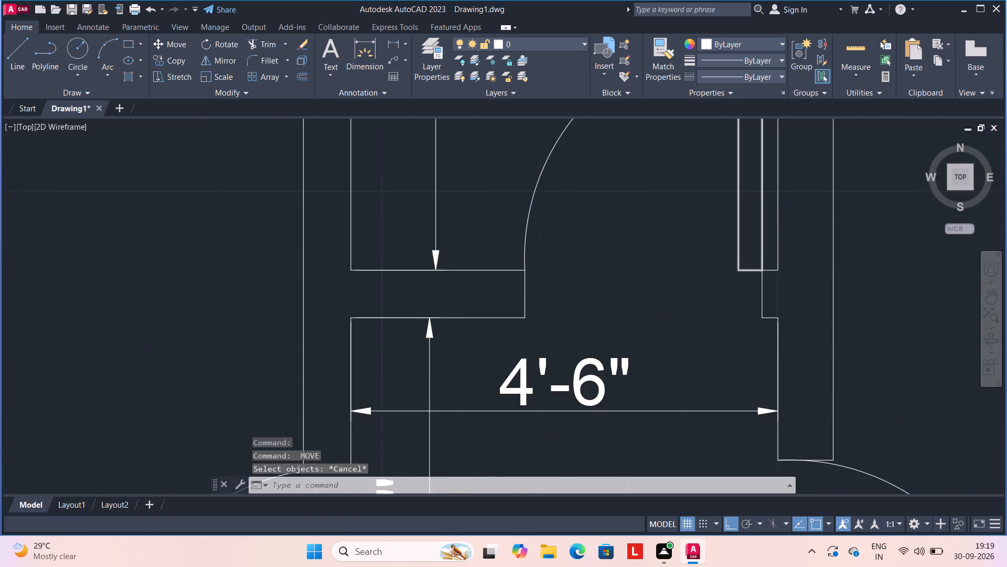
click(771, 217)
click(347, 193)
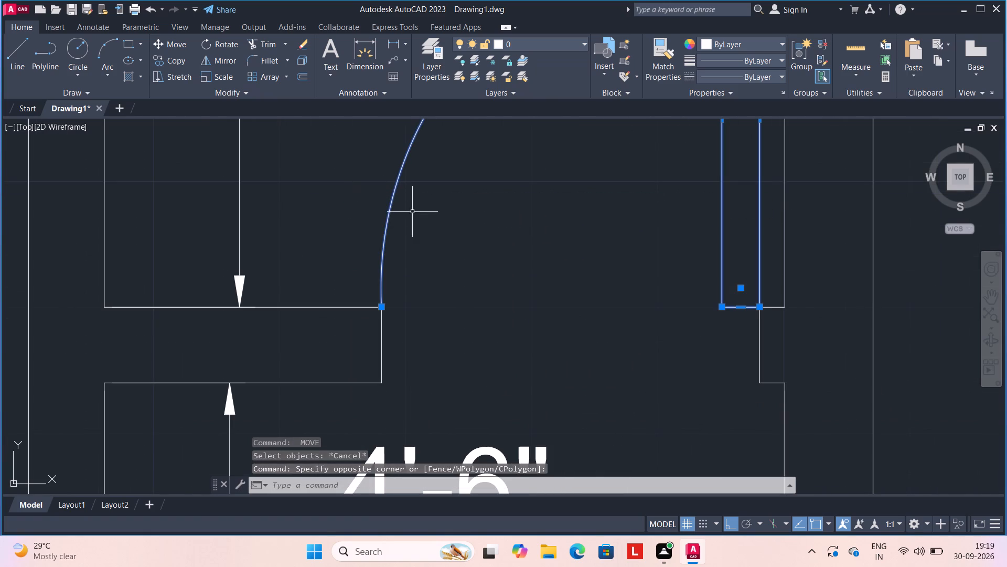
right_click(732, 292)
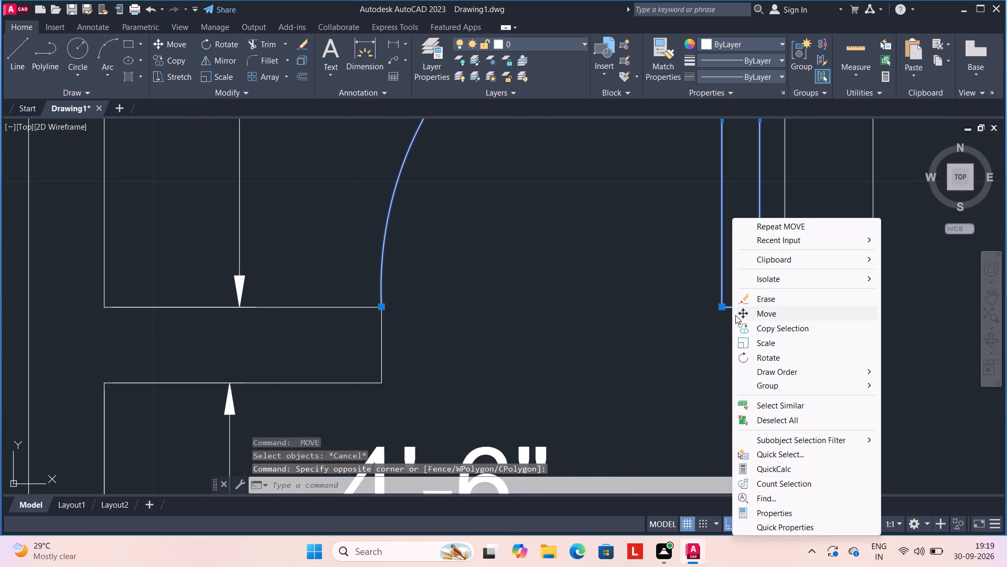
click(737, 315)
click(759, 307)
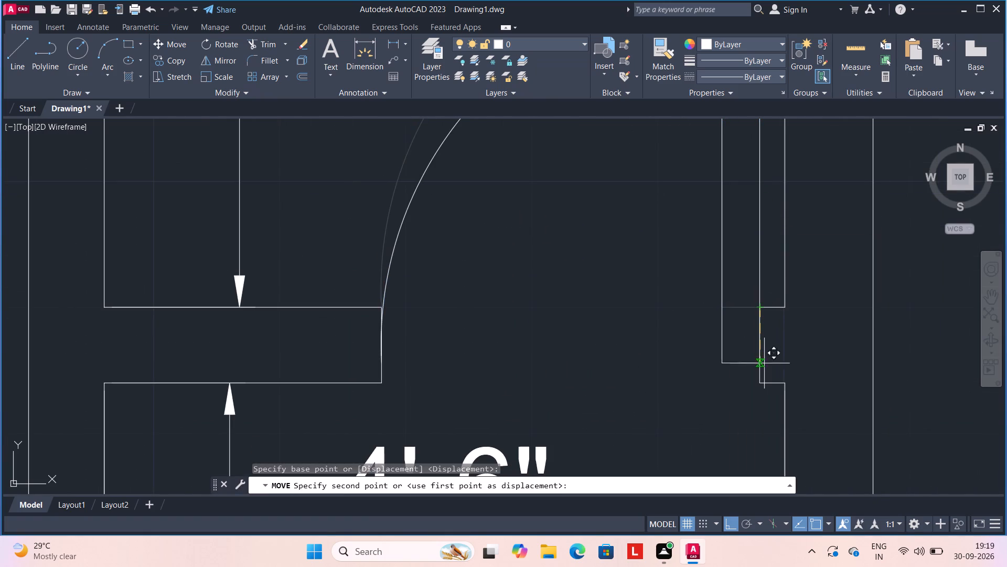
click(763, 383)
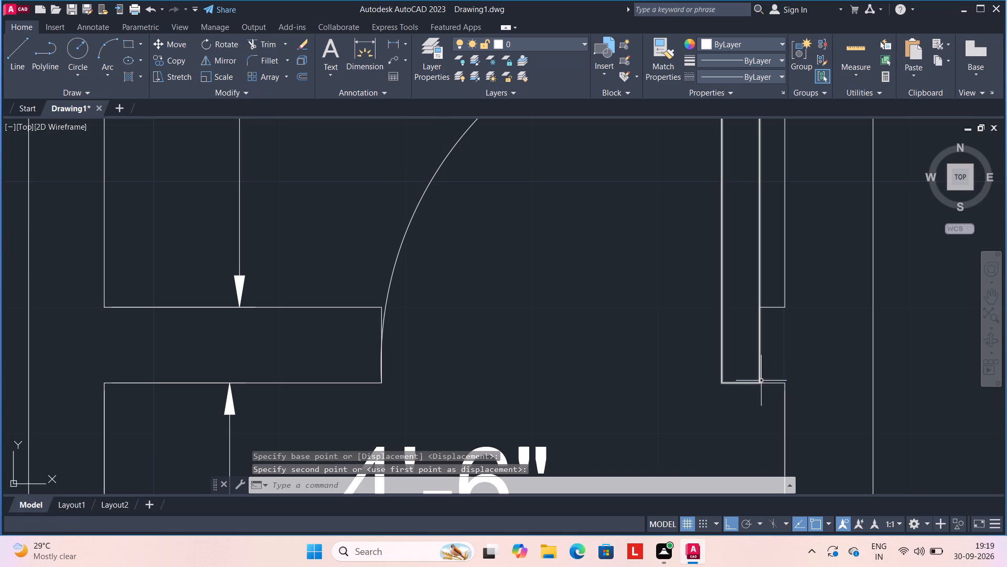
key(Escape)
Move the 4'-6" deep small room's door up to the upper corner of its opening's right jamb.
scroll(754, 372, down, 5)
middle_drag(826, 398, 731, 260)
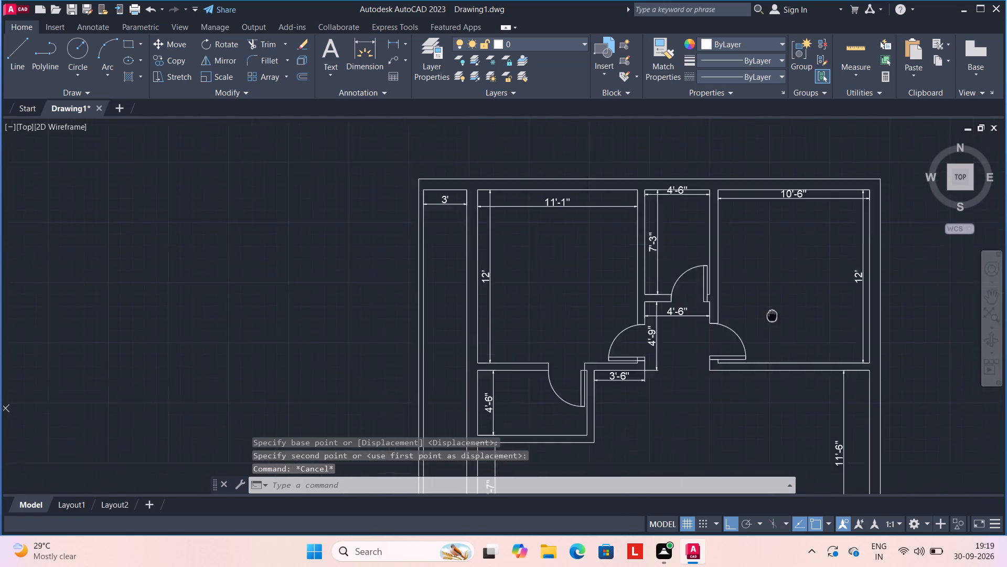
middle_drag(731, 260, 700, 227)
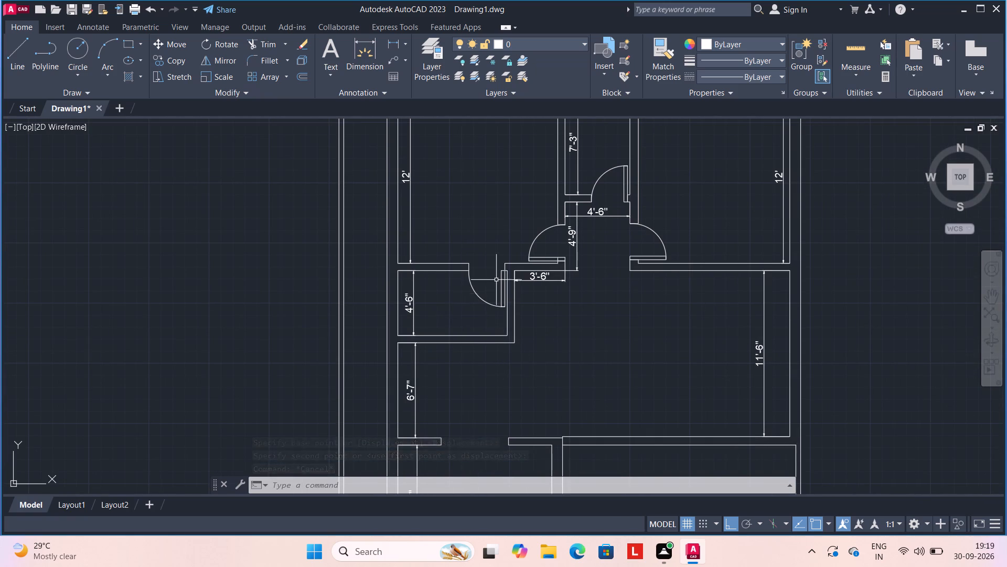
scroll(500, 276, up, 6)
click(535, 337)
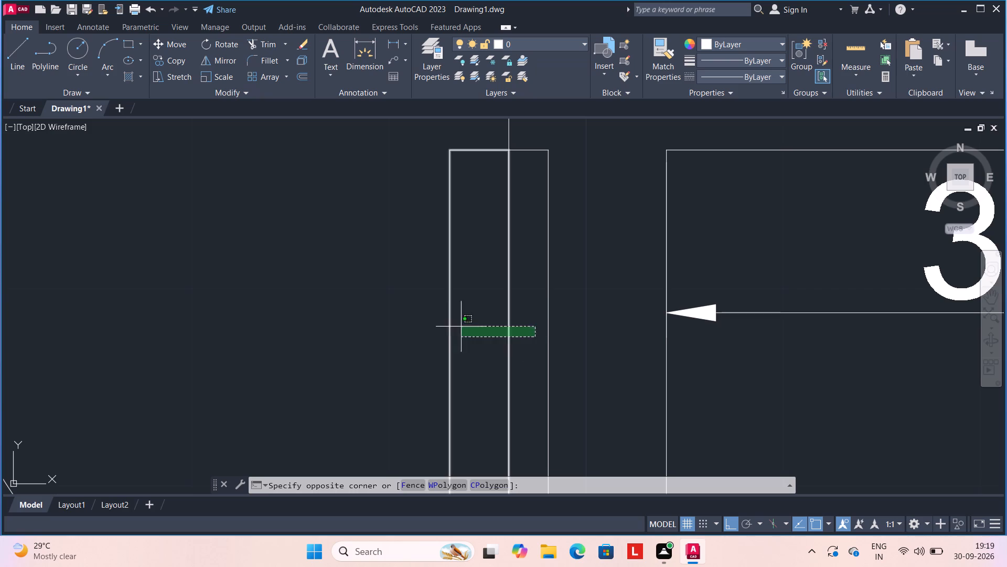
scroll(192, 341, down, 3)
click(116, 361)
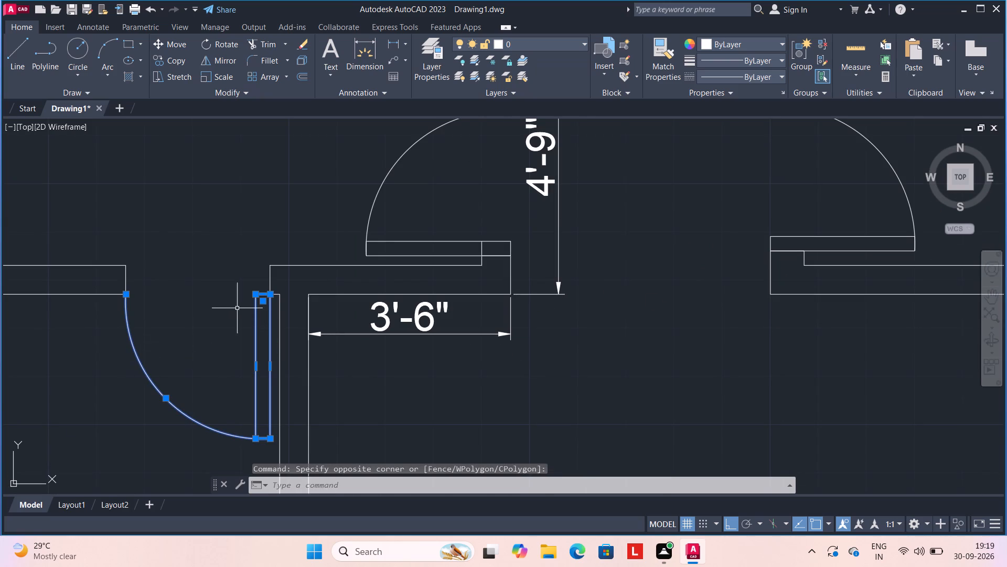
right_click(257, 301)
click(267, 313)
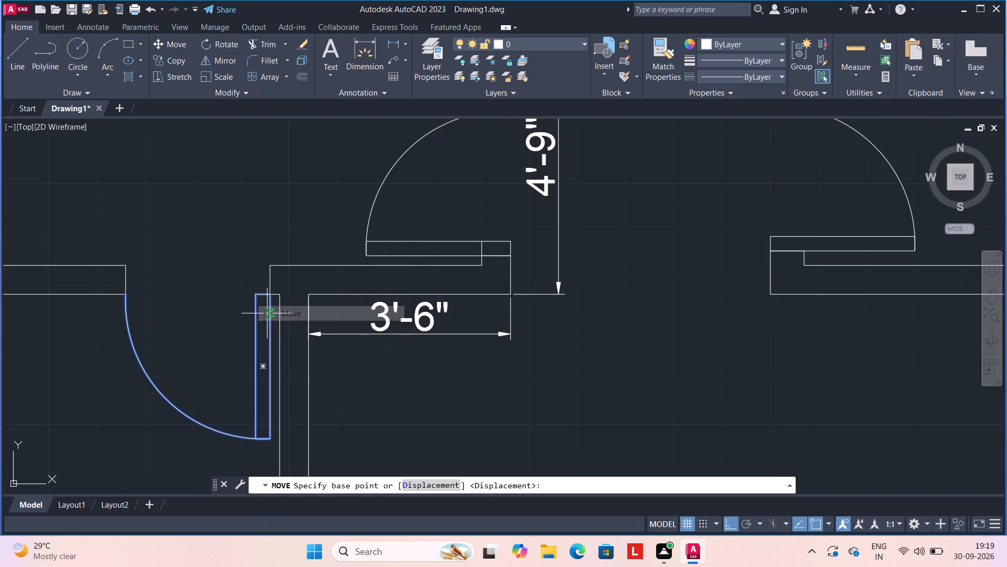
click(269, 299)
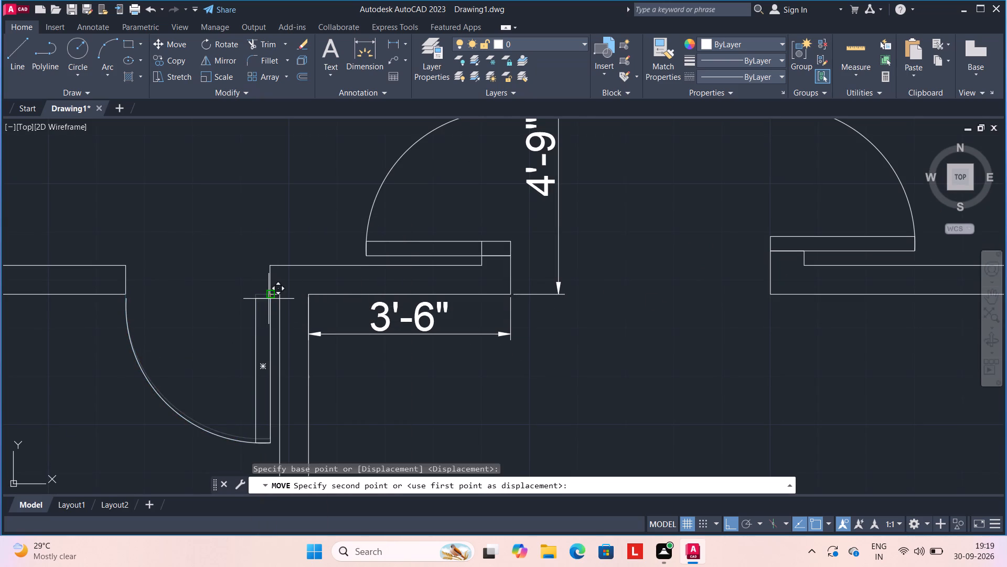
click(267, 270)
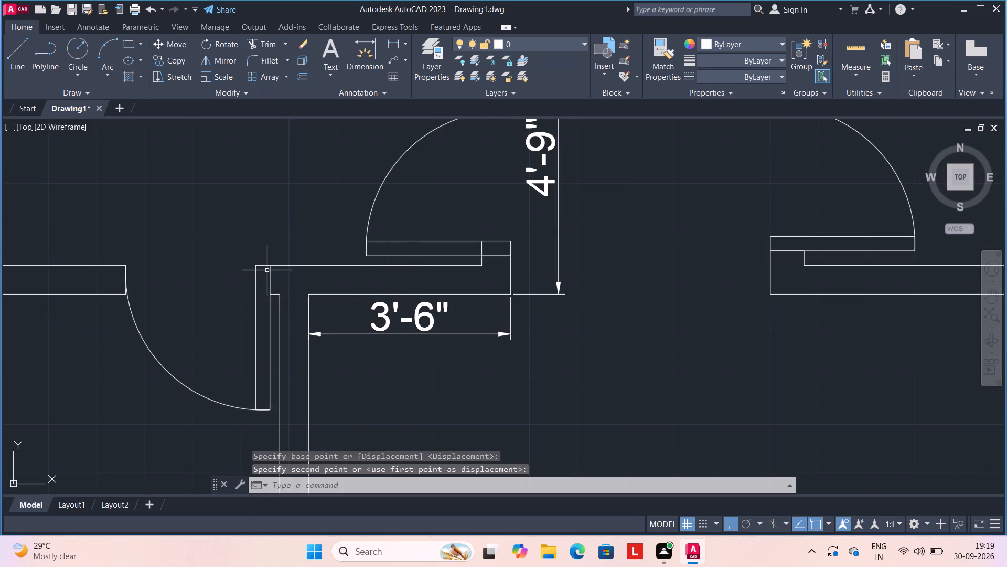
key(Escape)
Dimension the inner right wall line of the lower-right open area beside the staircase, placing the dimension inside the area.
scroll(300, 332, down, 3)
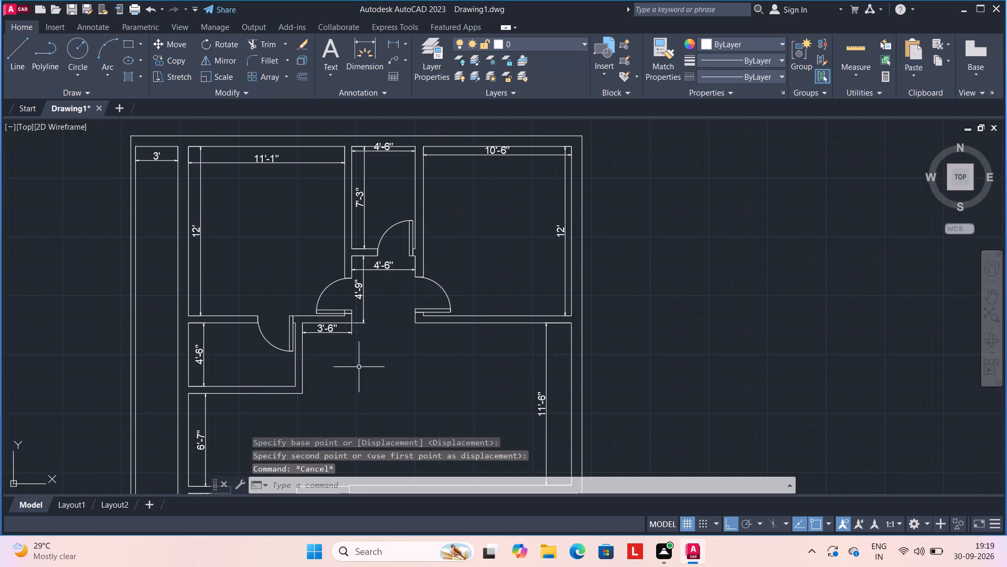
scroll(277, 332, up, 2)
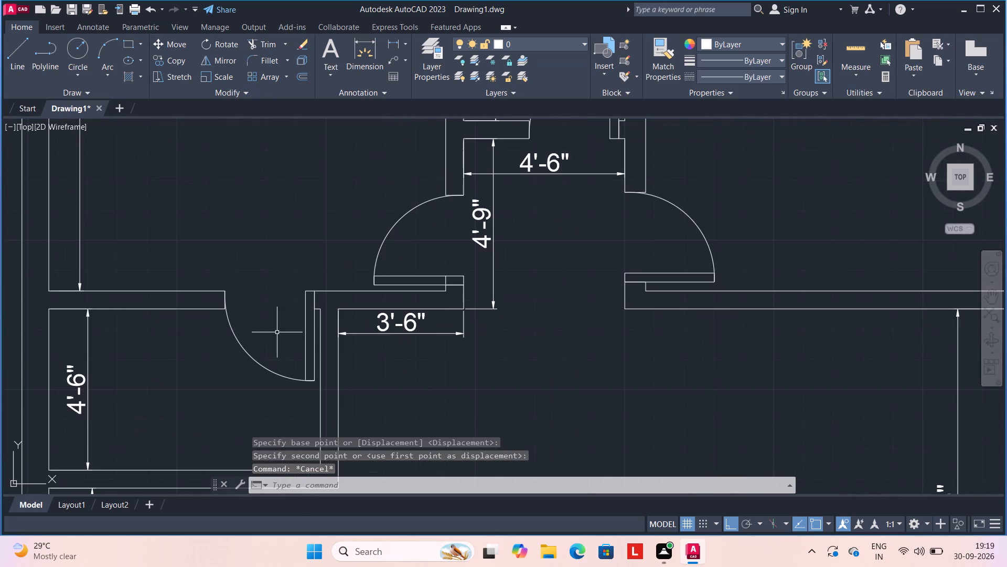
scroll(685, 345, down, 2)
middle_drag(719, 390, 543, 287)
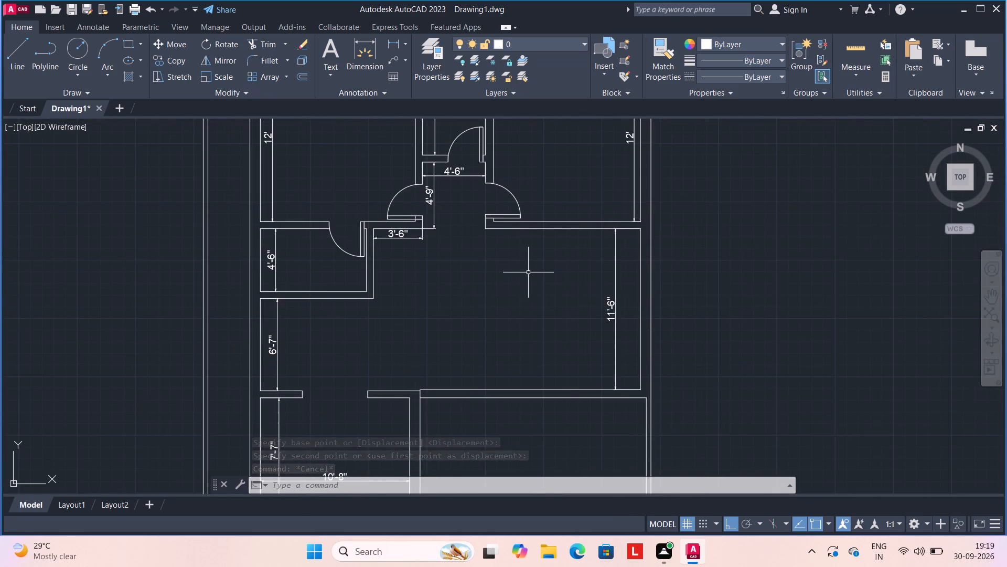
scroll(528, 272, down, 2)
scroll(498, 319, up, 4)
scroll(497, 319, down, 1)
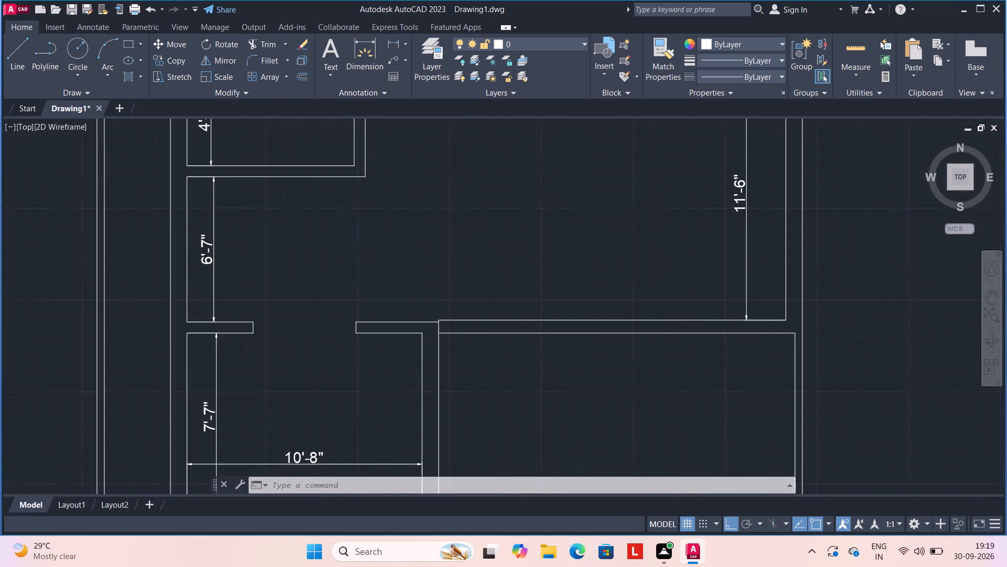
scroll(497, 319, down, 1)
click(372, 41)
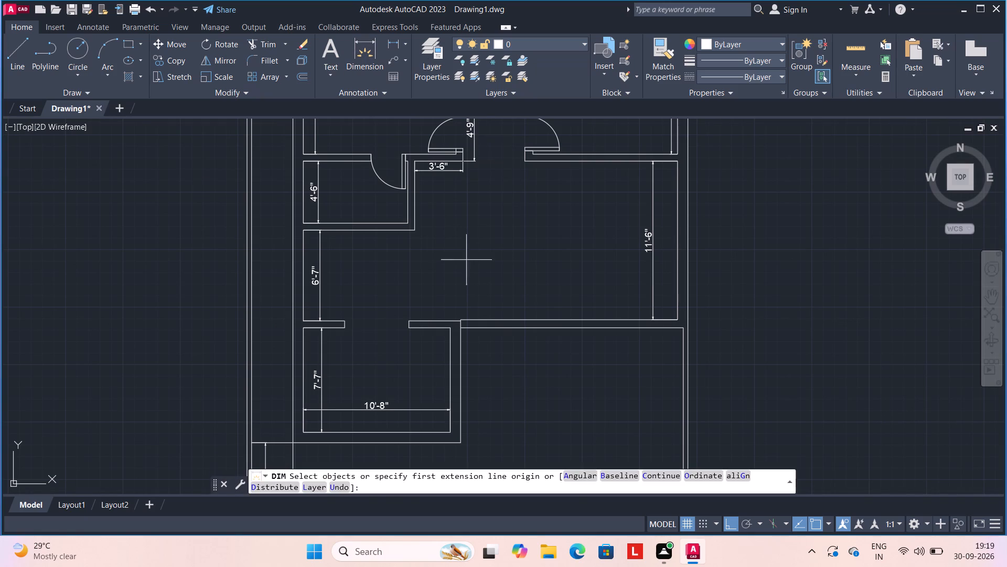
scroll(537, 312, down, 3)
scroll(547, 353, up, 3)
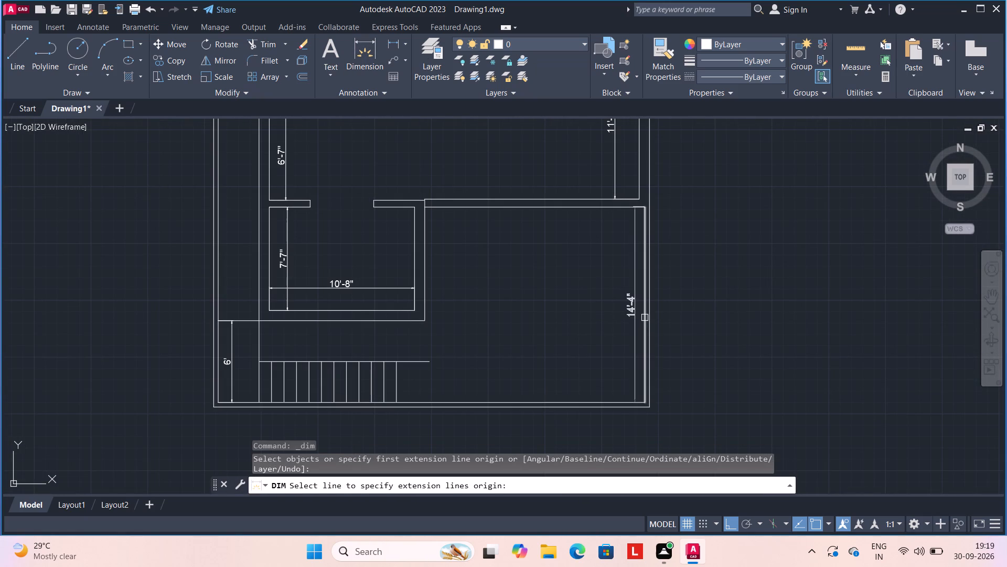
click(645, 318)
click(623, 317)
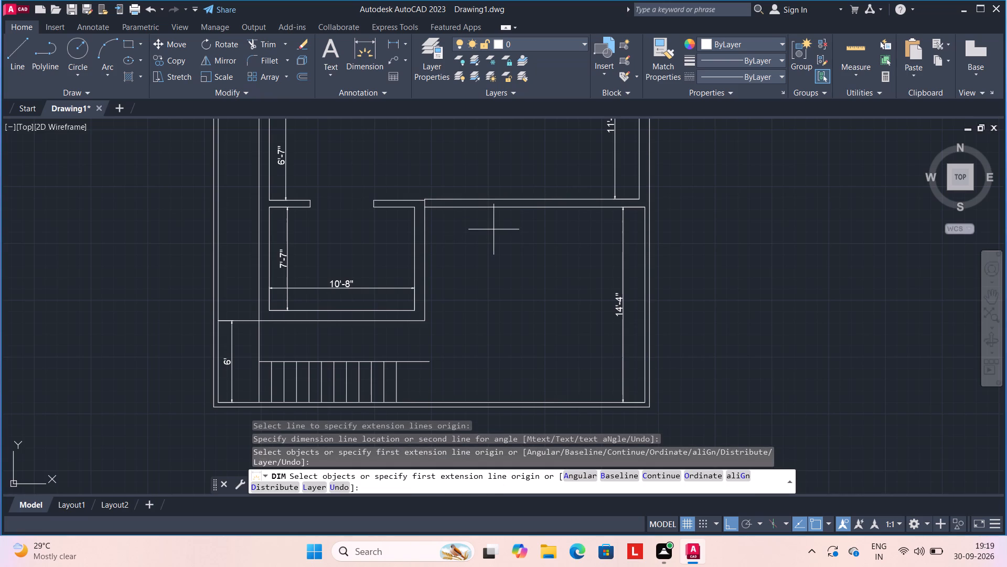
key(Escape)
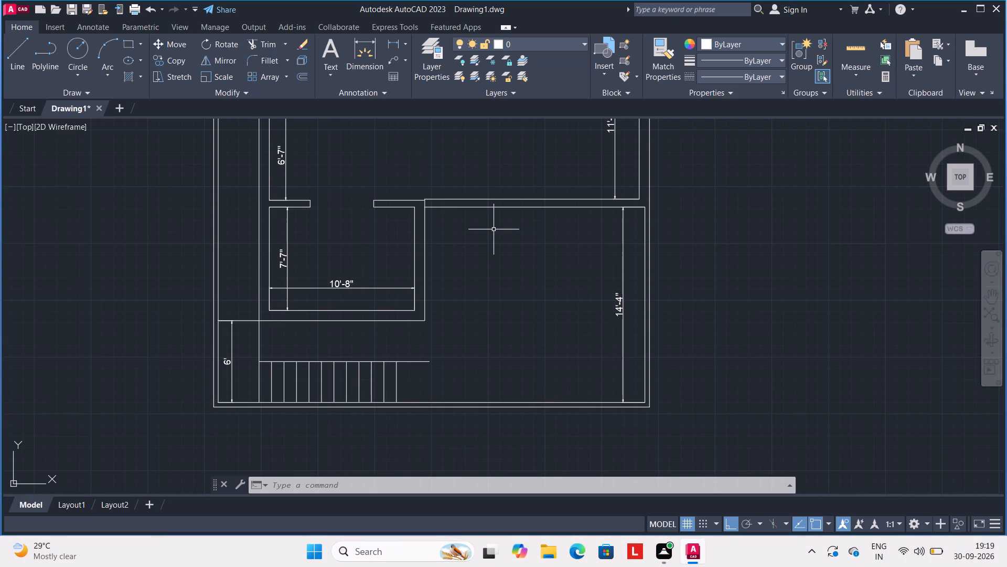
scroll(516, 199, down, 1)
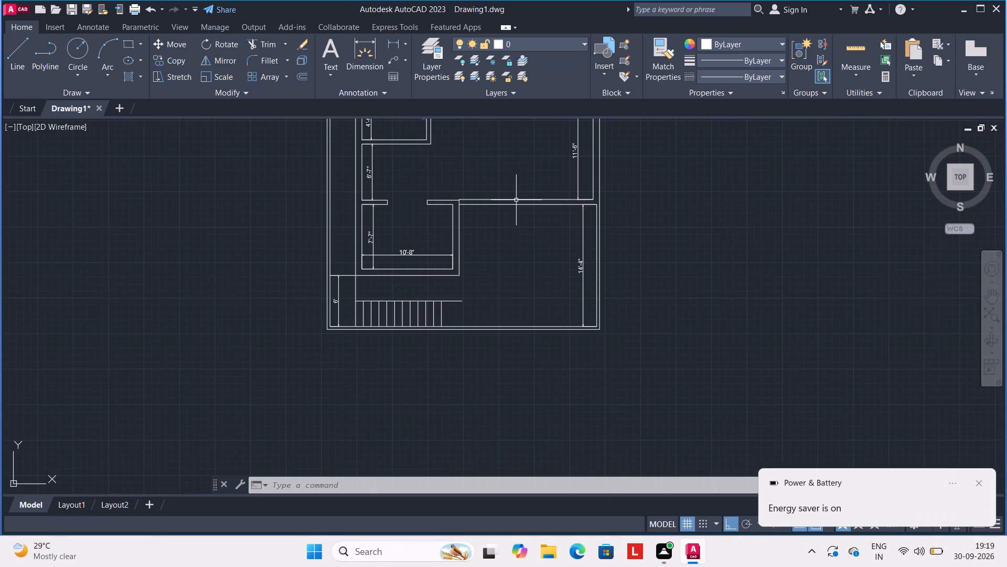
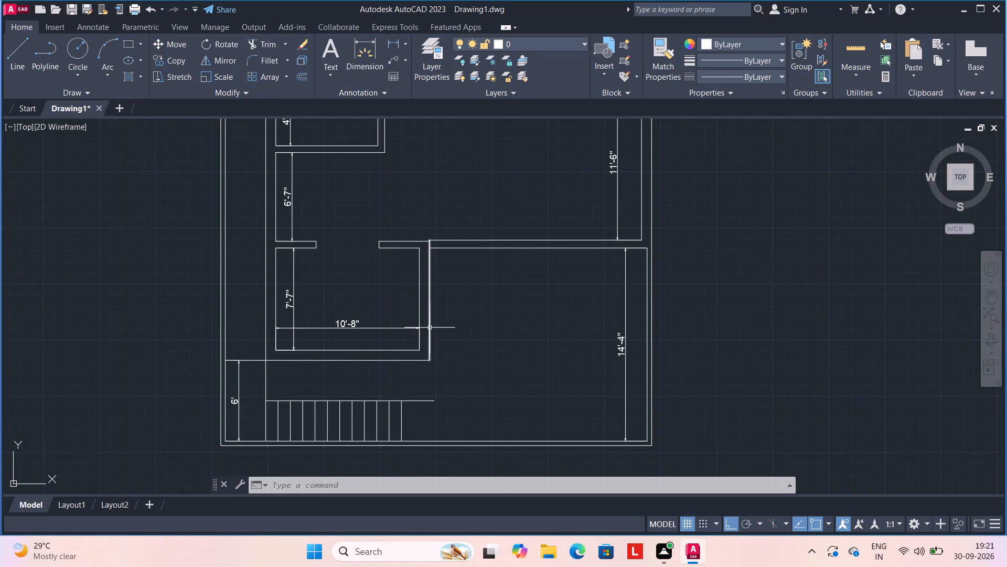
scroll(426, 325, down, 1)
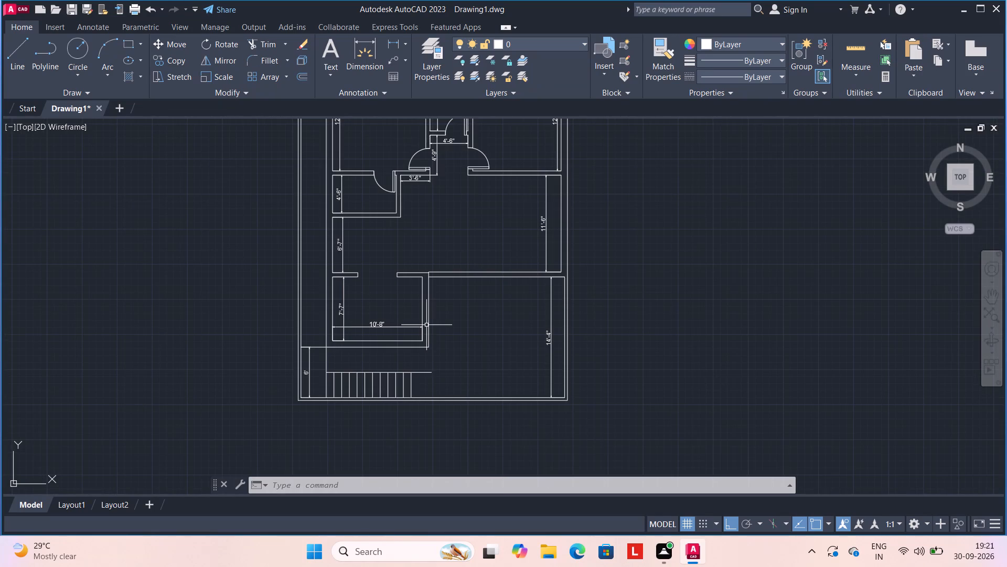
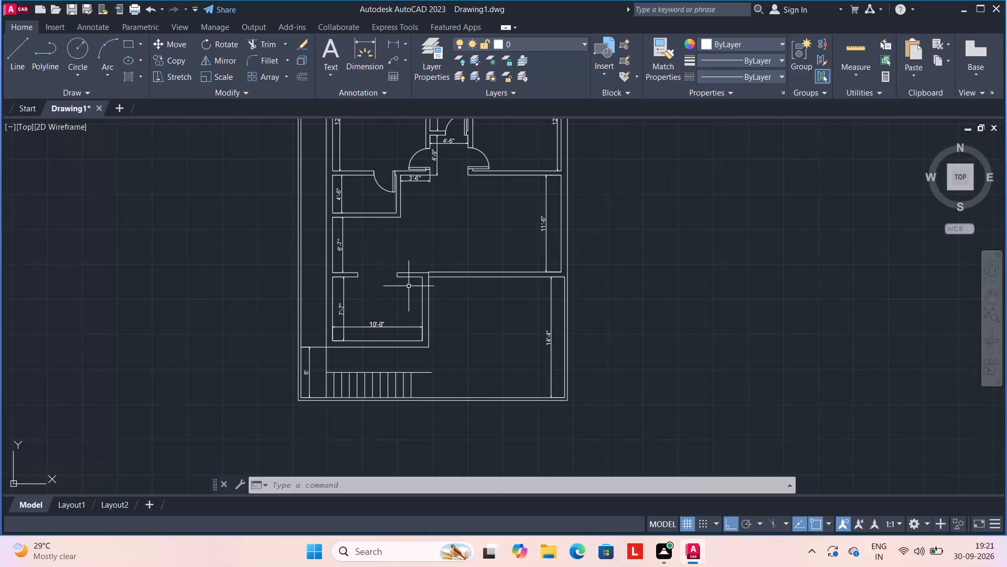
Check the thickness of the horizontal wall between the 11'-6" and 14'-4" spaces with a temporary dimension at its left end.
scroll(409, 286, up, 2)
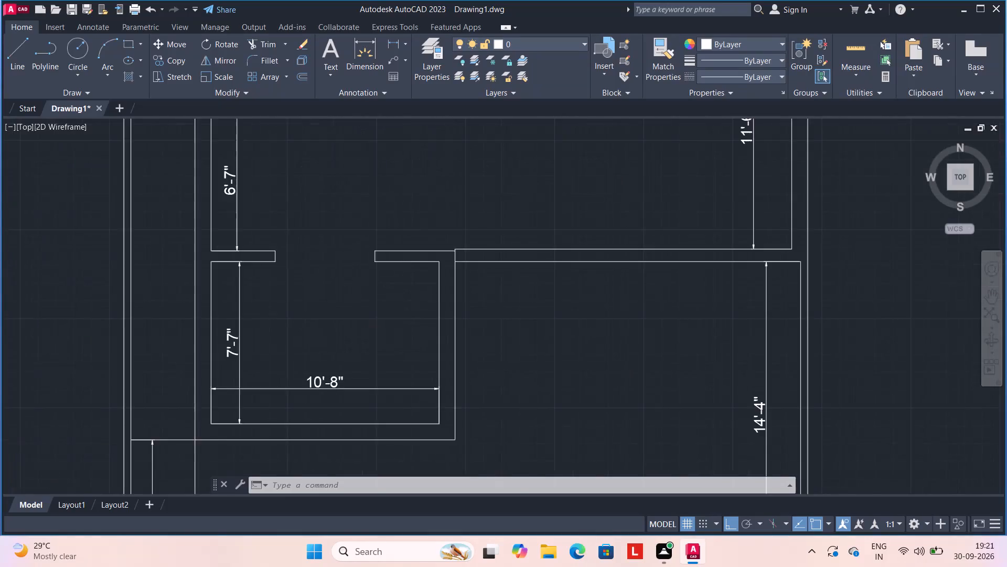
scroll(409, 286, up, 2)
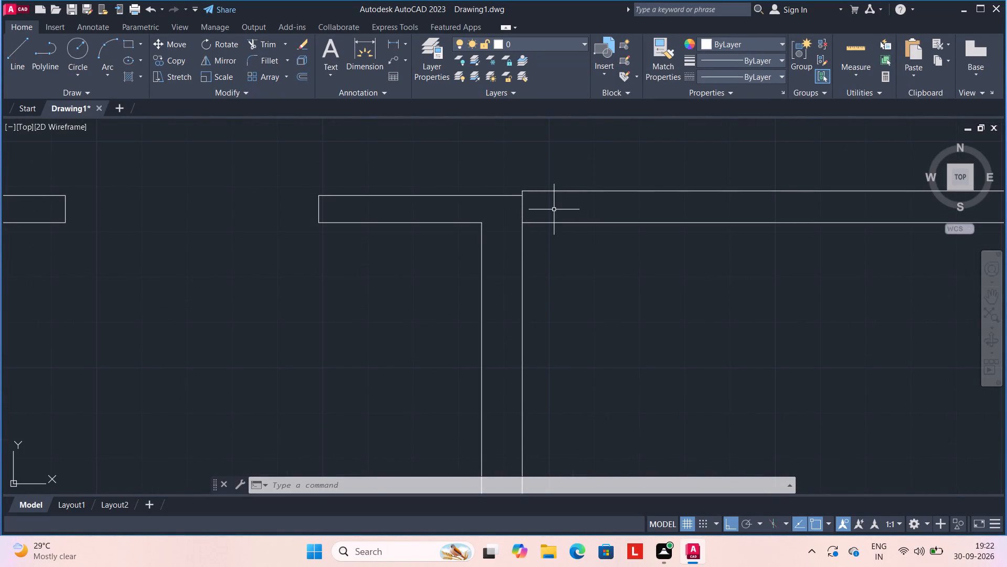
click(362, 51)
scroll(542, 232, up, 1)
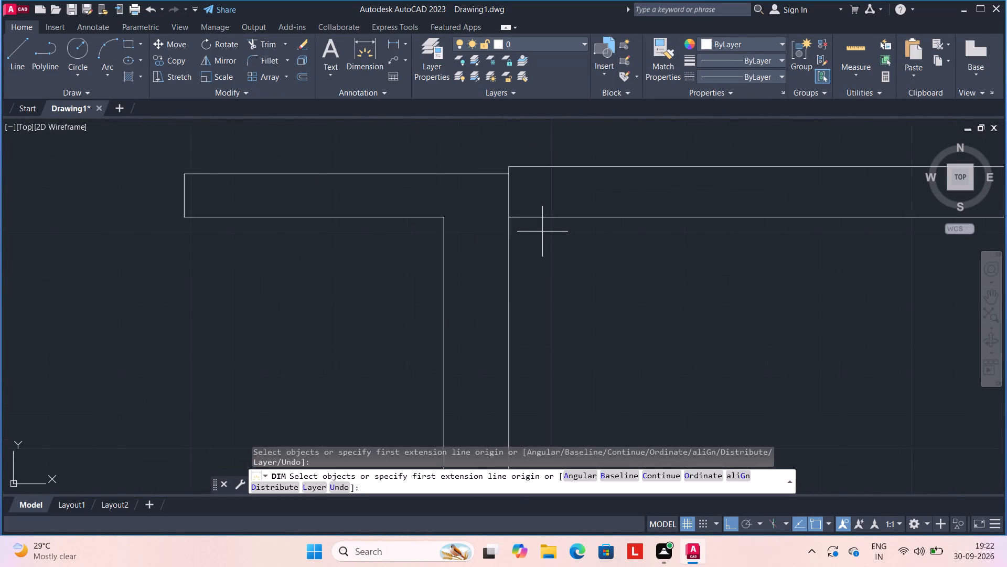
scroll(542, 232, up, 1)
click(486, 208)
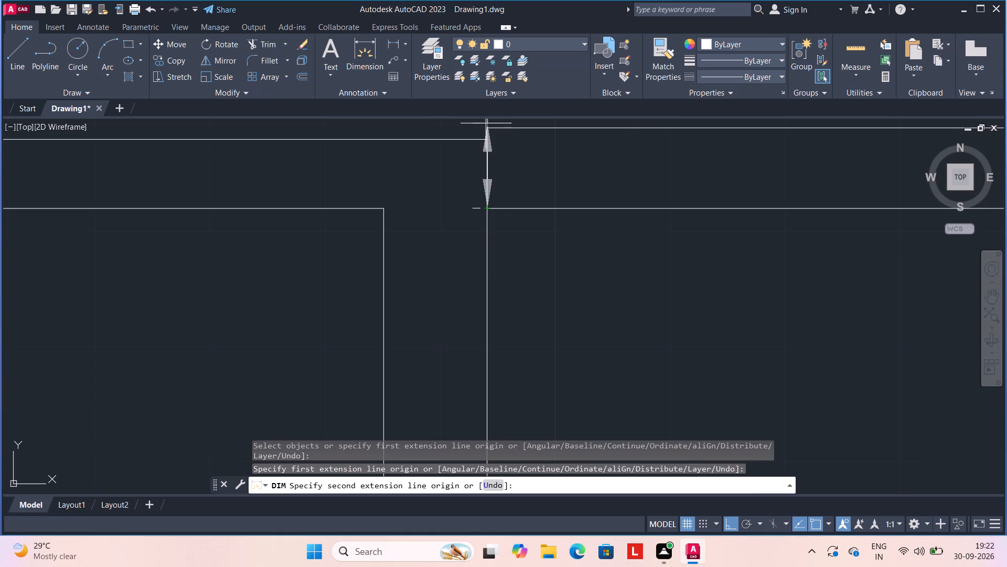
click(488, 127)
scroll(602, 154, down, 3)
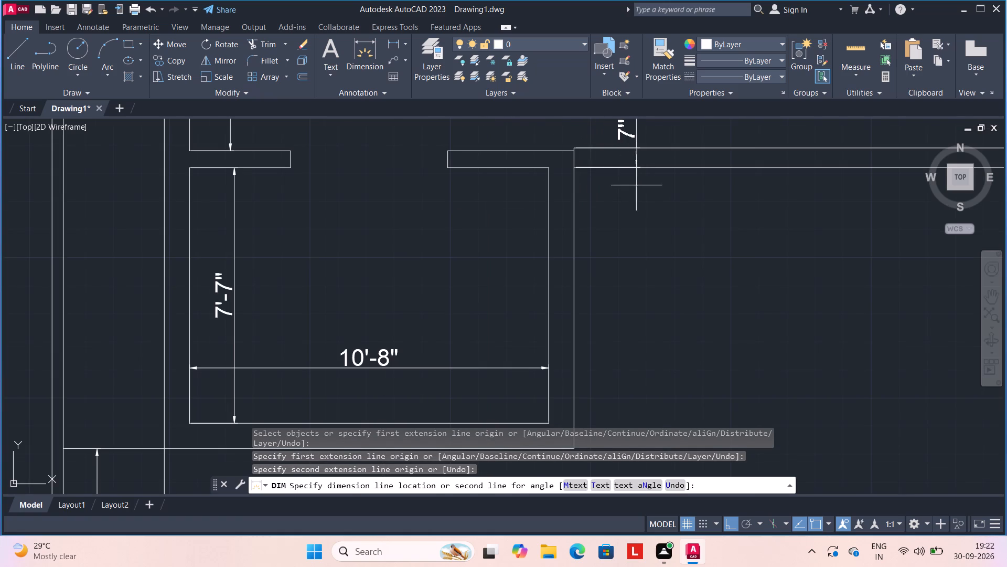
scroll(641, 188, down, 1)
middle_drag(677, 200, 577, 240)
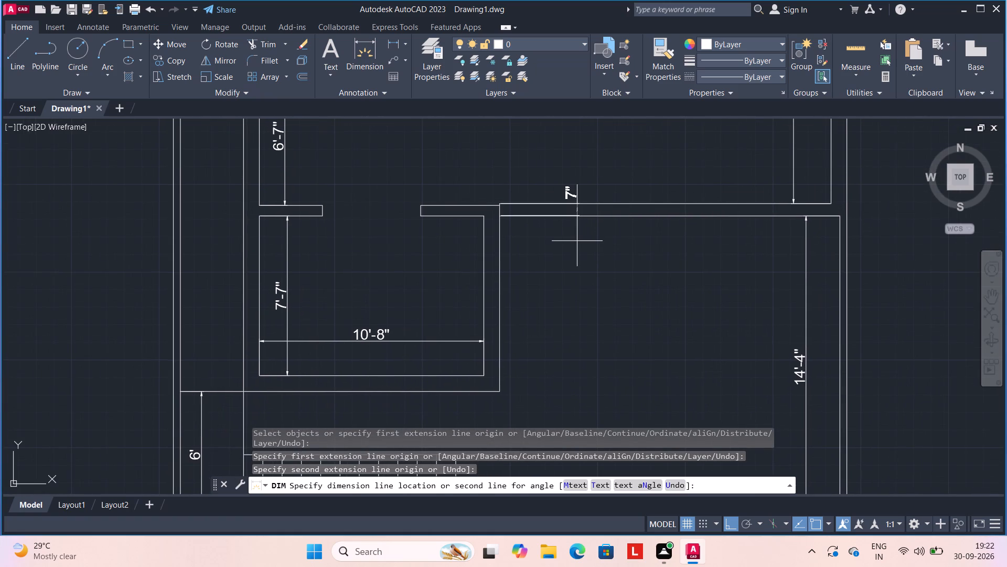
key(F1)
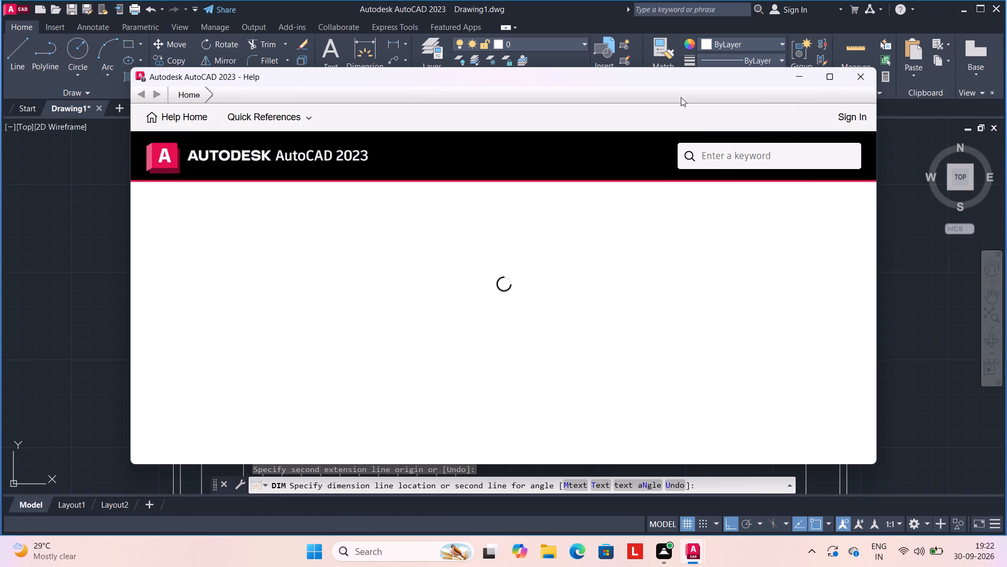
click(852, 74)
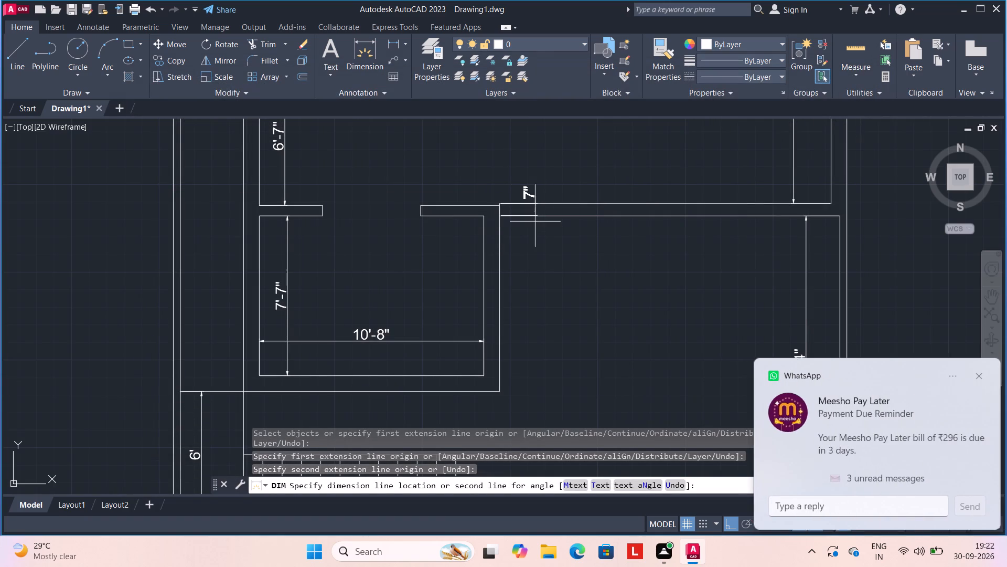
key(Escape)
click(979, 377)
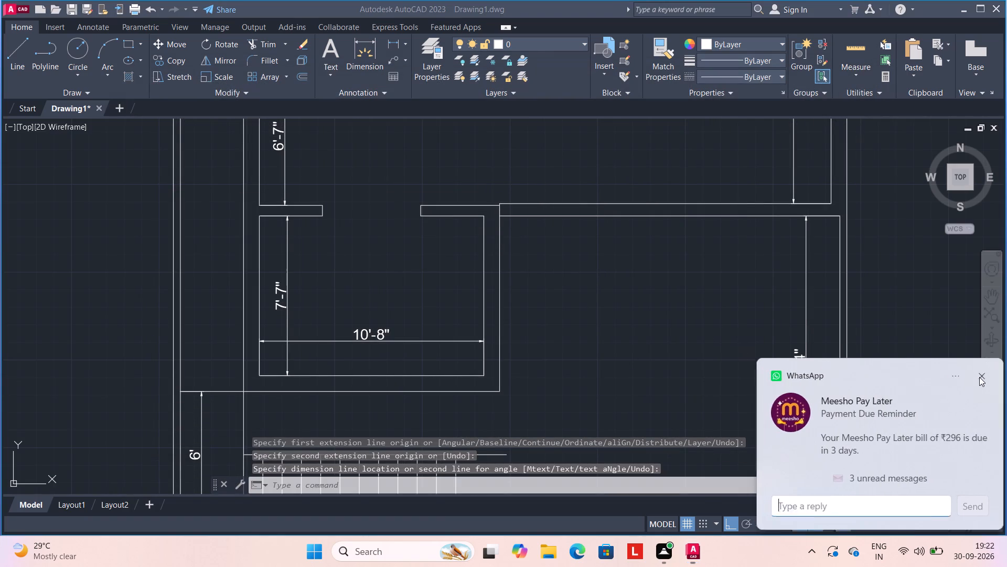
Offset the lower line of the wall above the 14'-4" space by 1" upward, into the wall.
scroll(512, 230, up, 1)
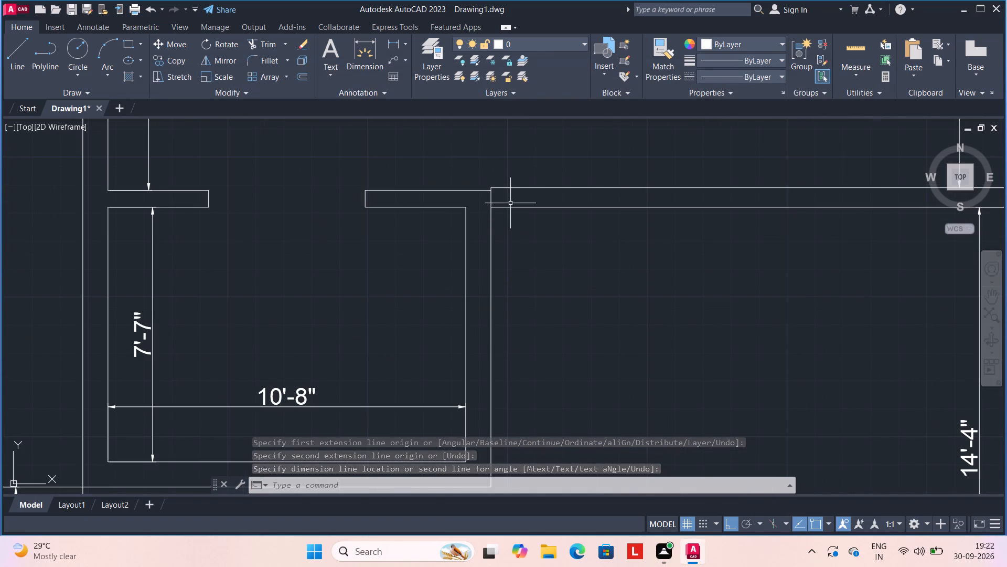
key(o)
key(Return)
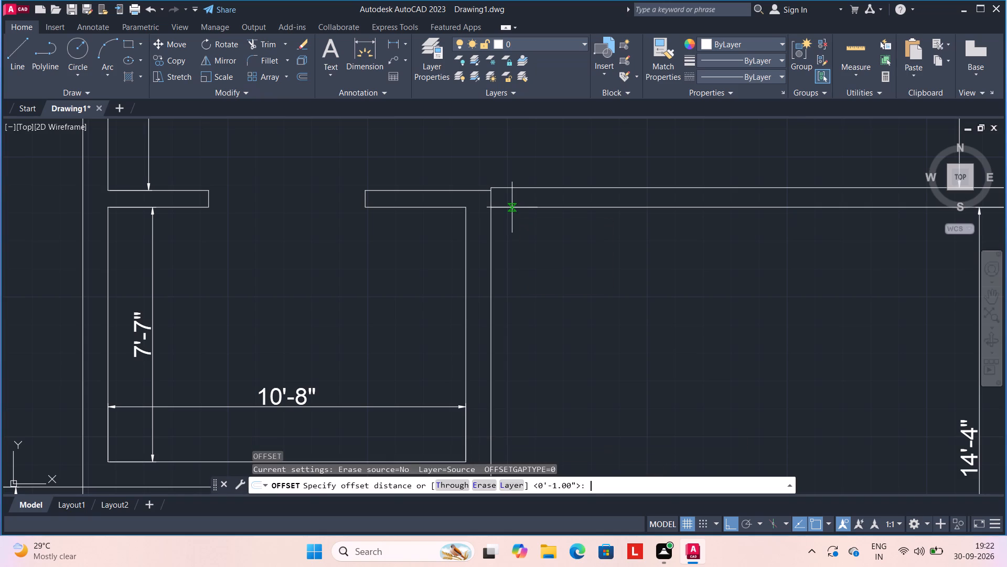
key(1)
key(shift+quotedbl)
key(Return)
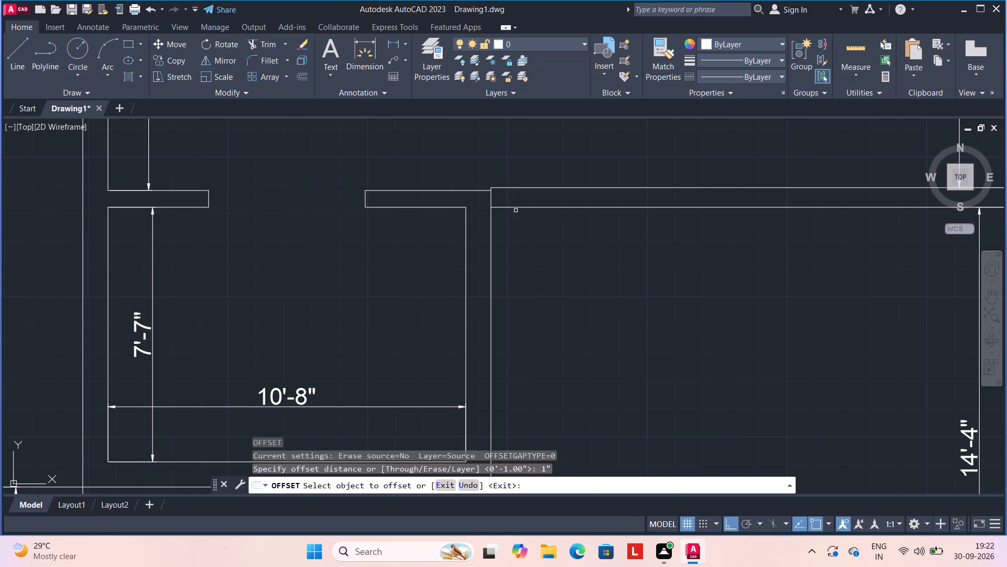
click(513, 207)
click(511, 195)
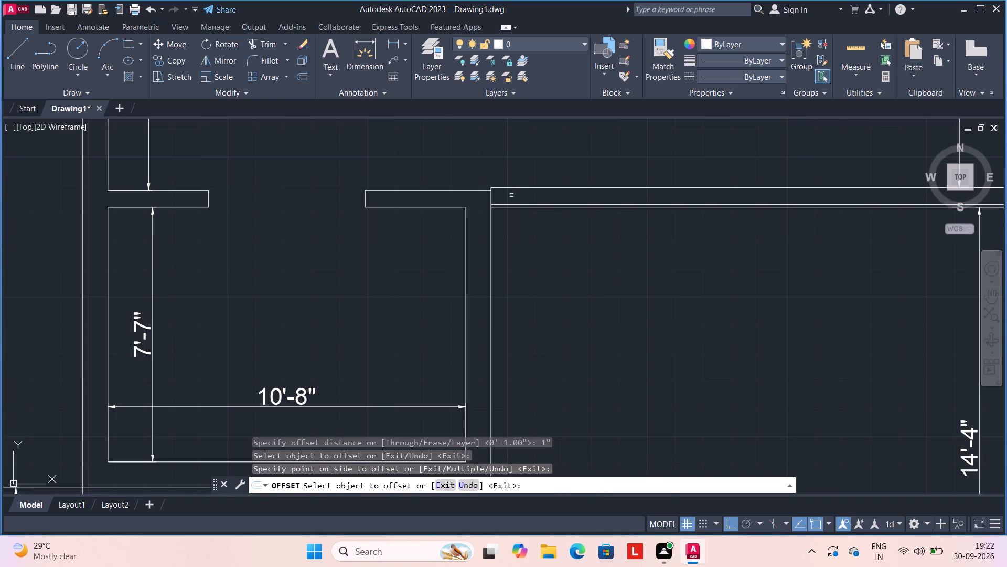
key(Escape)
Check the wall thickness between the new offset line and the wall's upper line with a temporary dimension.
scroll(508, 197, up, 4)
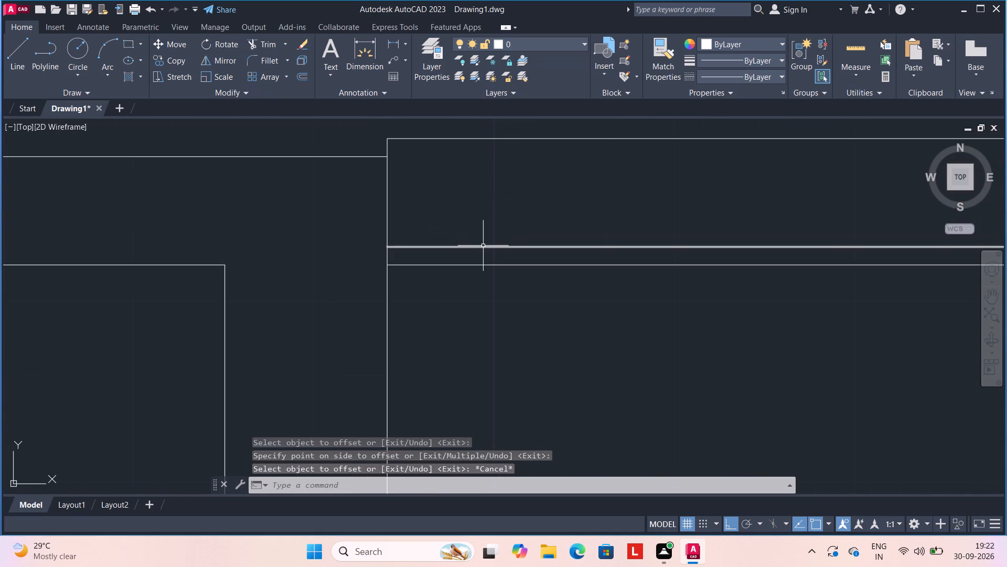
click(361, 49)
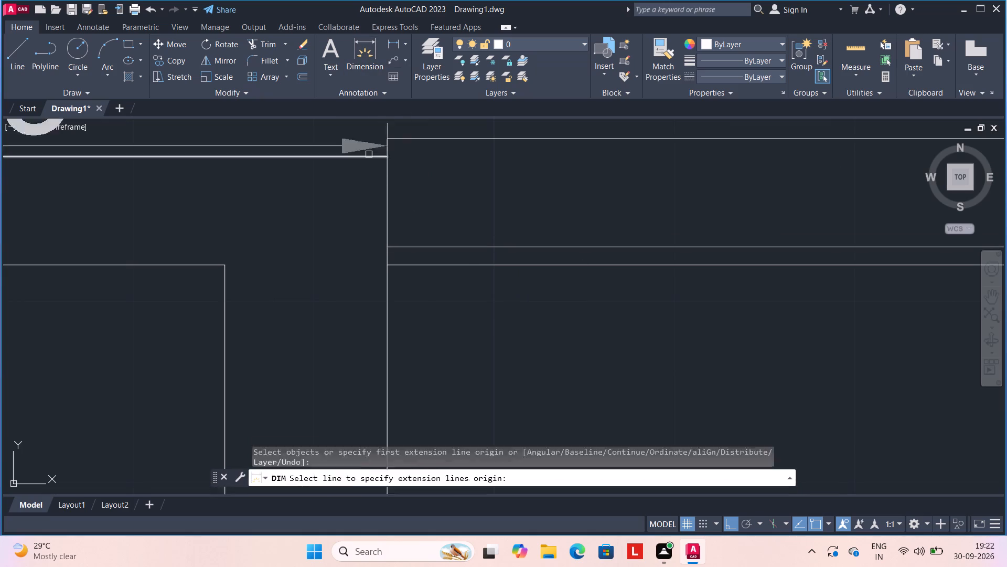
click(387, 248)
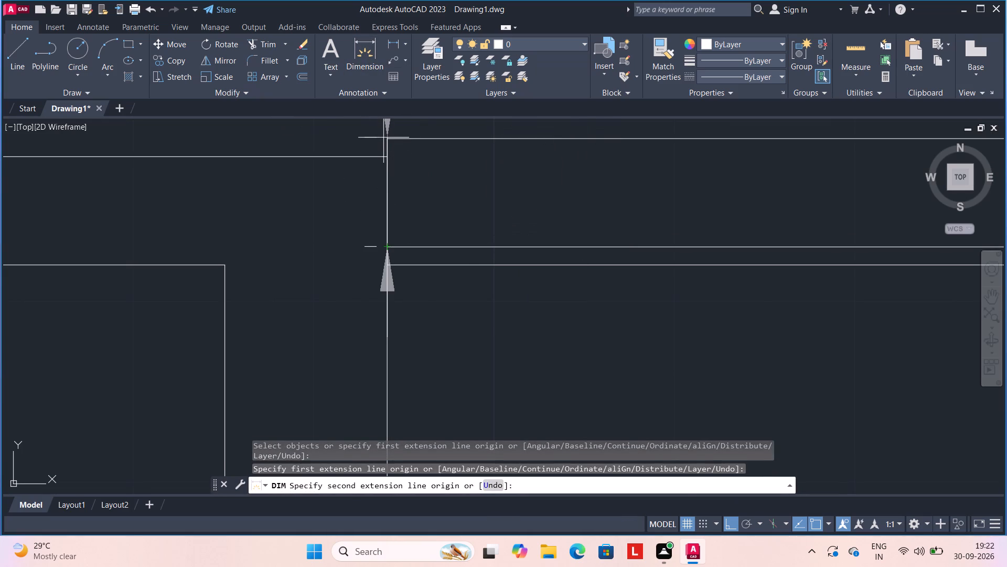
click(388, 140)
scroll(515, 198, down, 3)
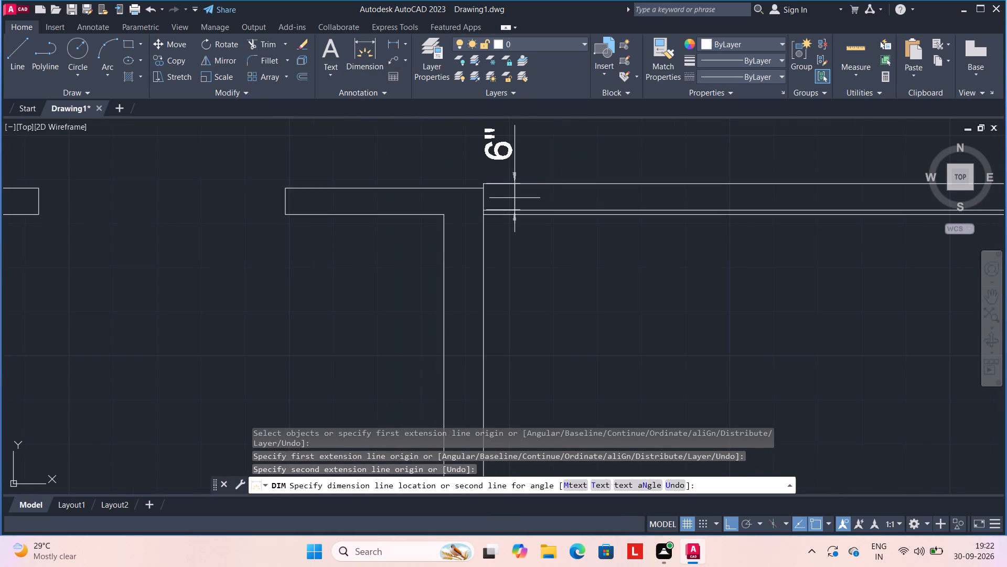
key(Escape)
Delete the original lower line of that wall, keeping the offset line.
scroll(502, 226, up, 3)
click(499, 178)
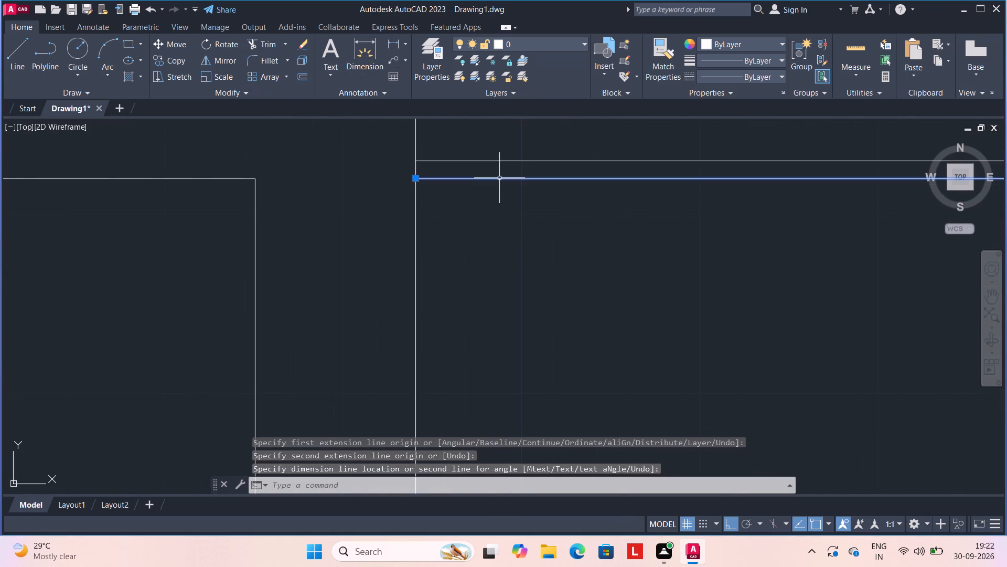
key(Delete)
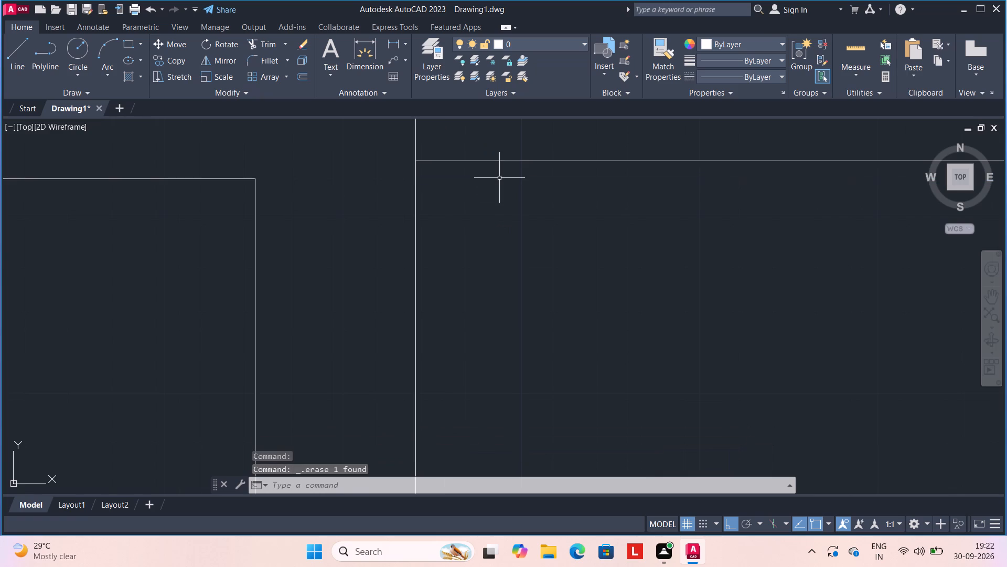
Stretch the top end of the 14'-4" space's right inner wall line up to the end of the offset line.
scroll(499, 178, down, 4)
middle_drag(736, 250, 425, 266)
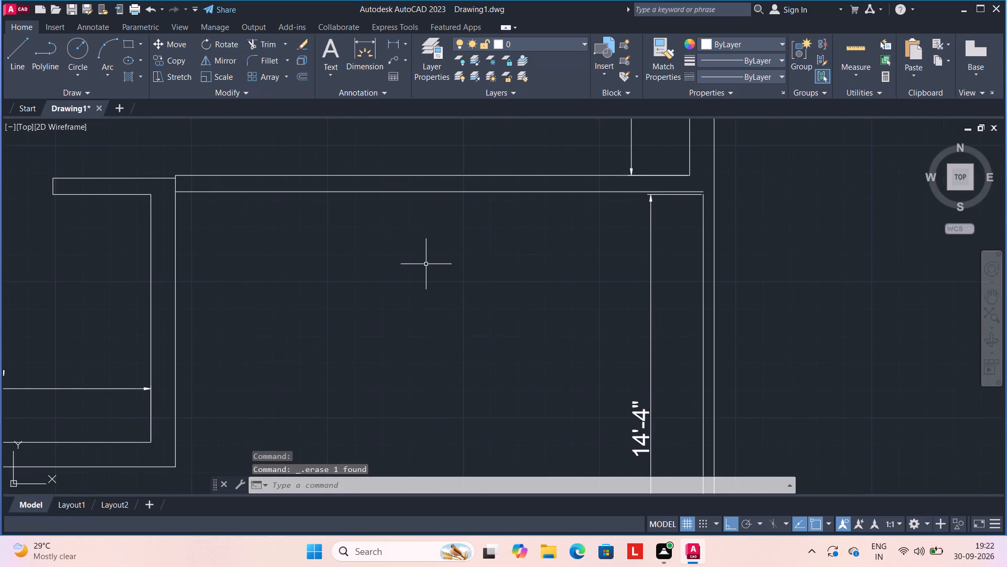
scroll(693, 193, up, 5)
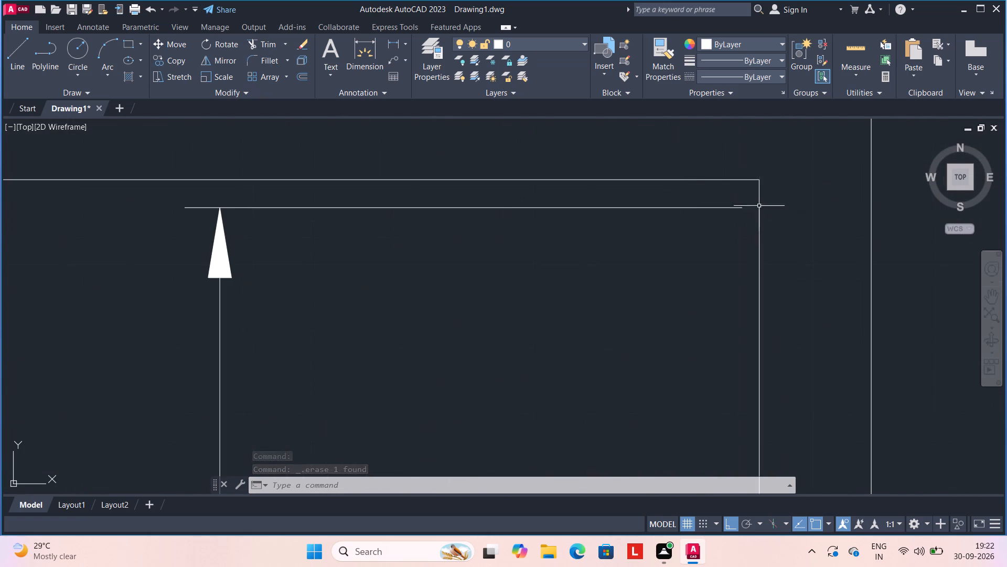
click(759, 212)
click(758, 208)
click(756, 182)
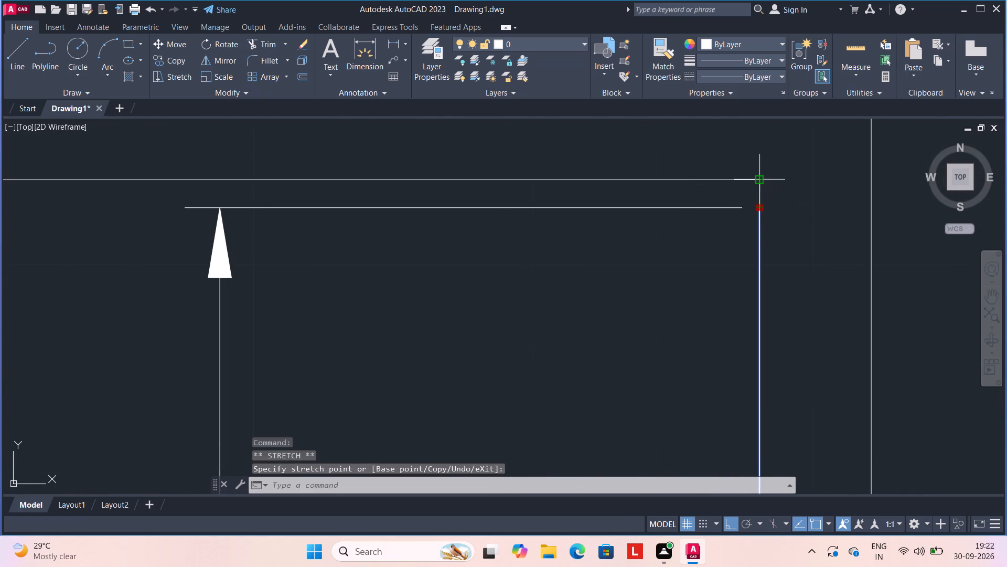
key(space)
scroll(756, 182, down, 5)
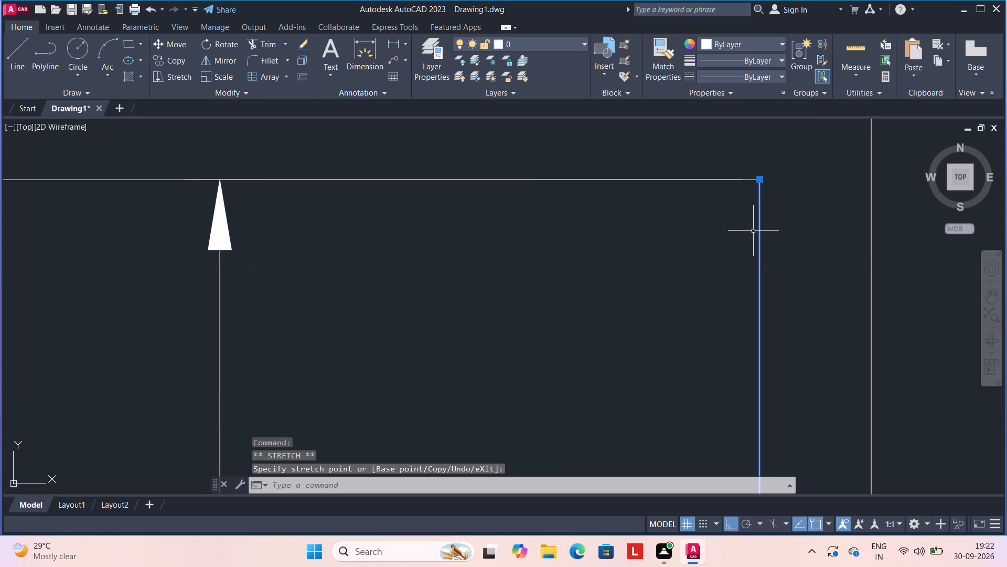
key(Escape)
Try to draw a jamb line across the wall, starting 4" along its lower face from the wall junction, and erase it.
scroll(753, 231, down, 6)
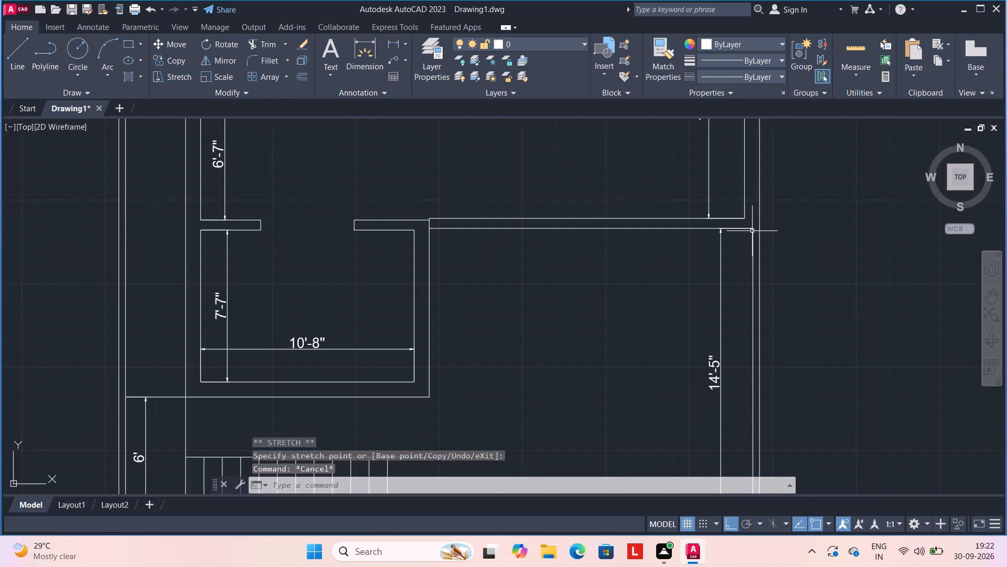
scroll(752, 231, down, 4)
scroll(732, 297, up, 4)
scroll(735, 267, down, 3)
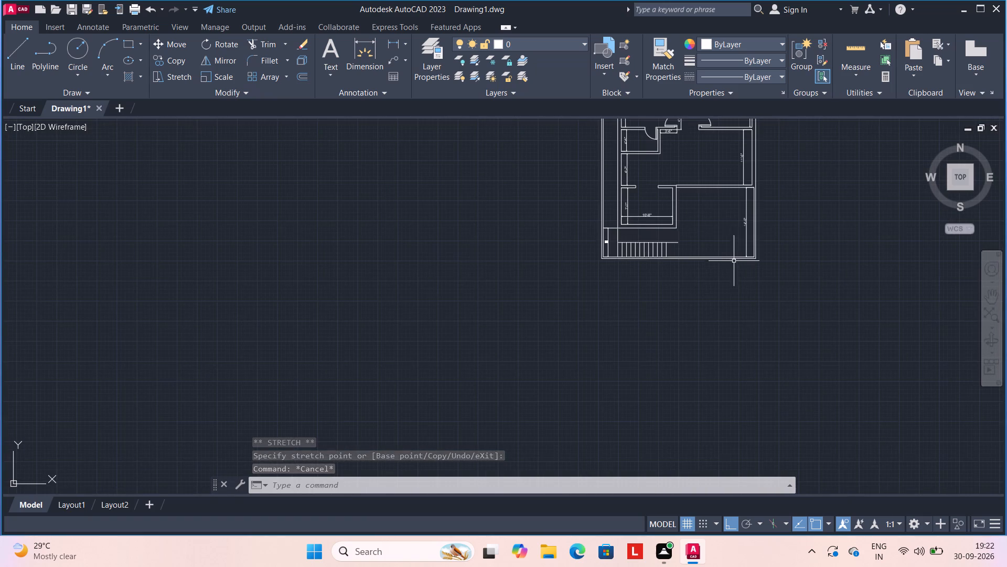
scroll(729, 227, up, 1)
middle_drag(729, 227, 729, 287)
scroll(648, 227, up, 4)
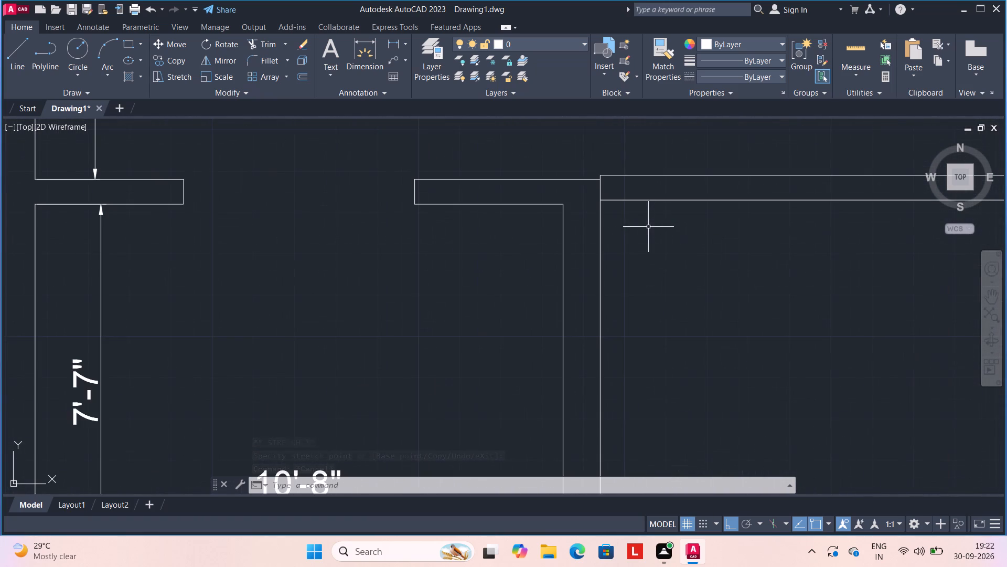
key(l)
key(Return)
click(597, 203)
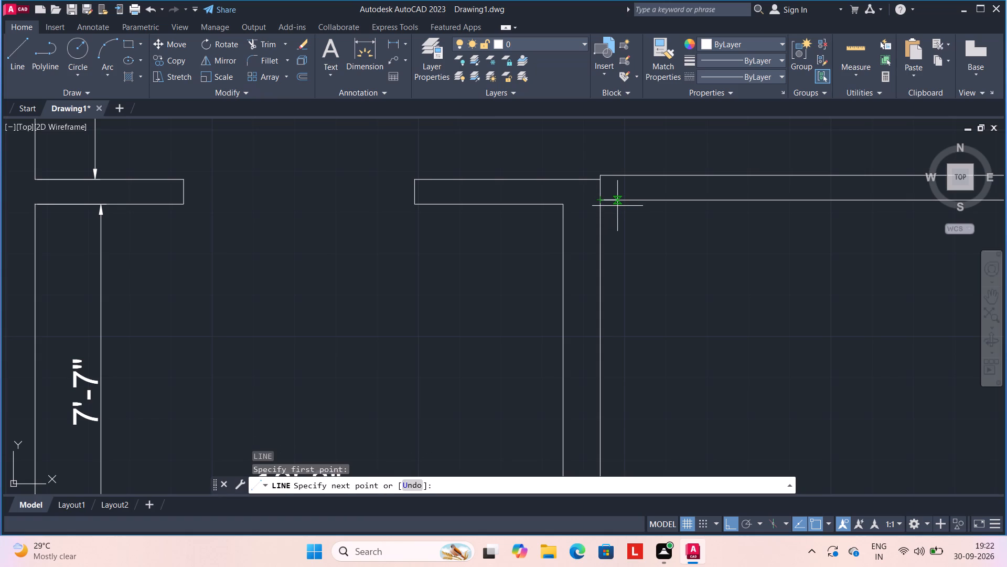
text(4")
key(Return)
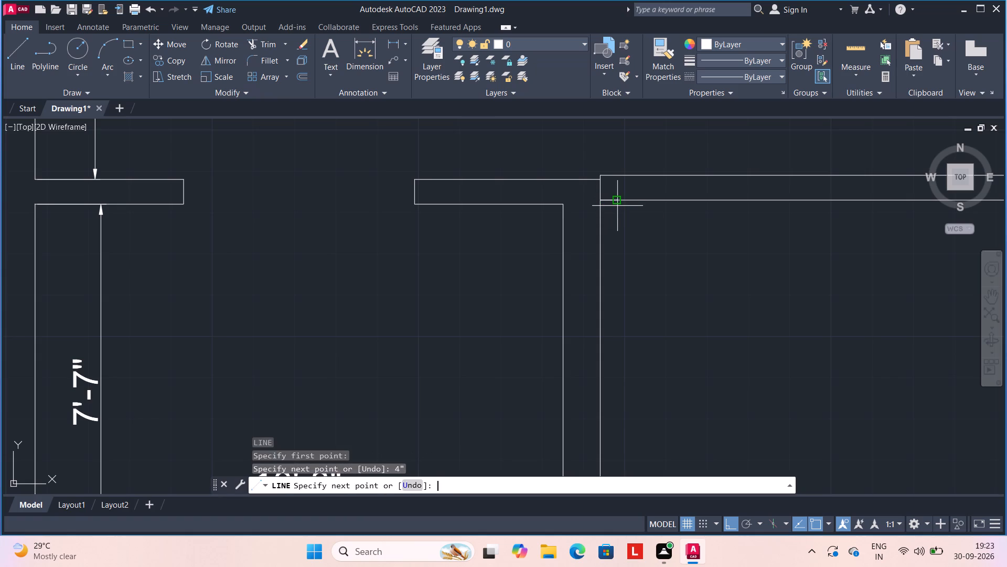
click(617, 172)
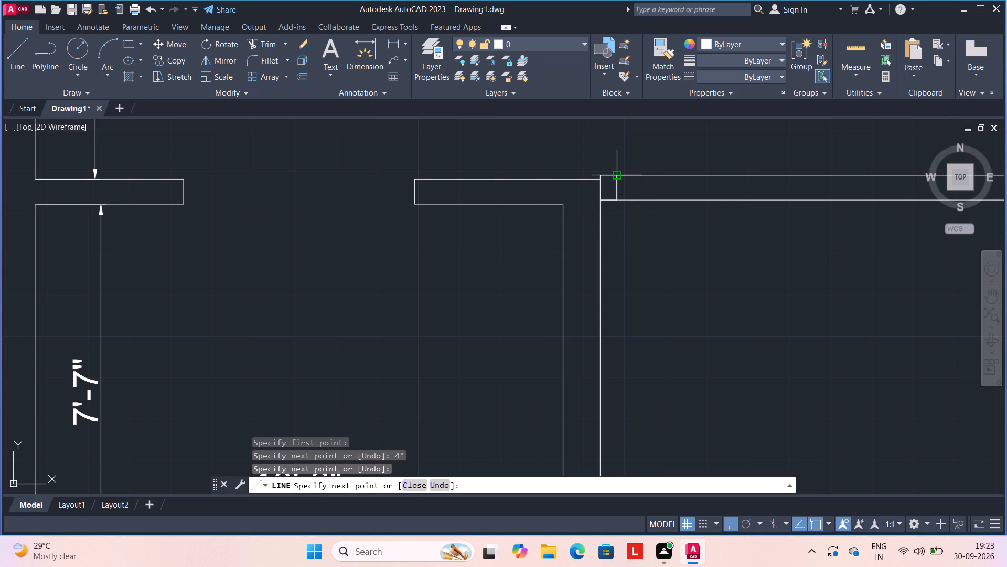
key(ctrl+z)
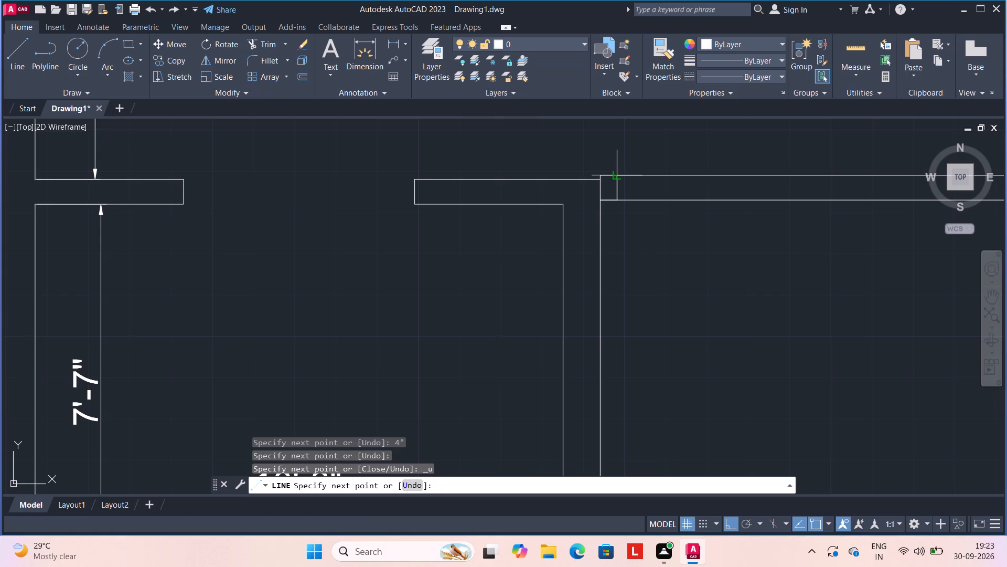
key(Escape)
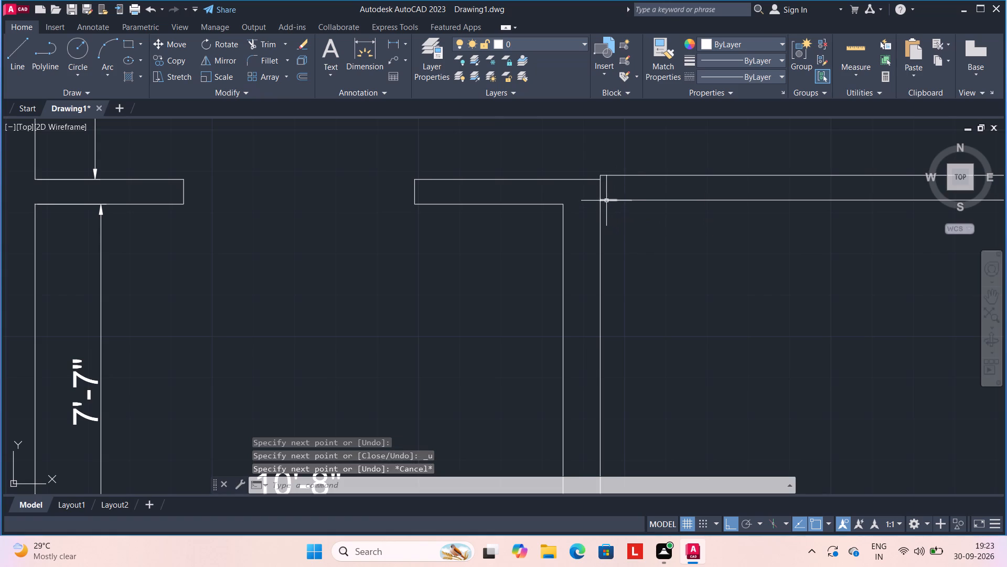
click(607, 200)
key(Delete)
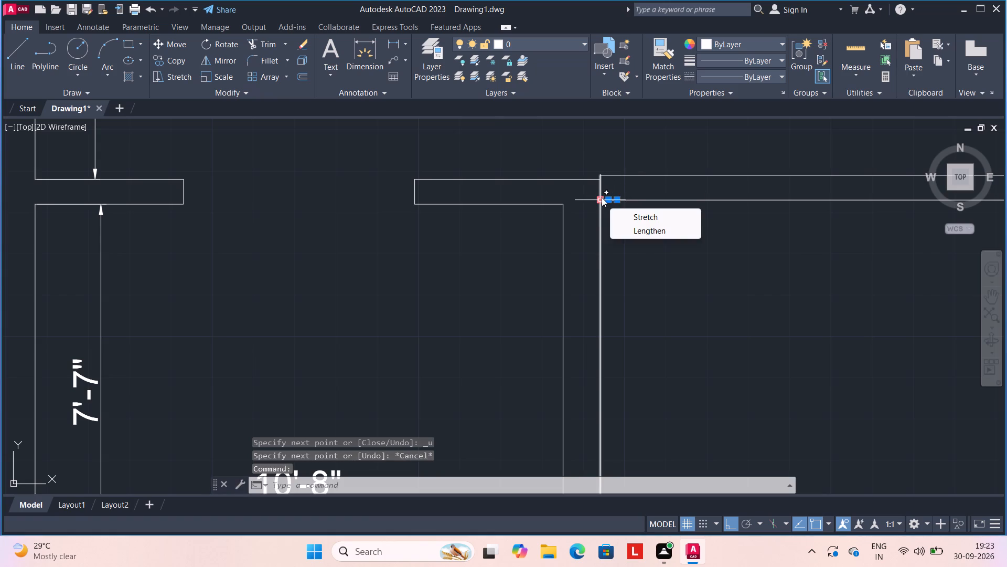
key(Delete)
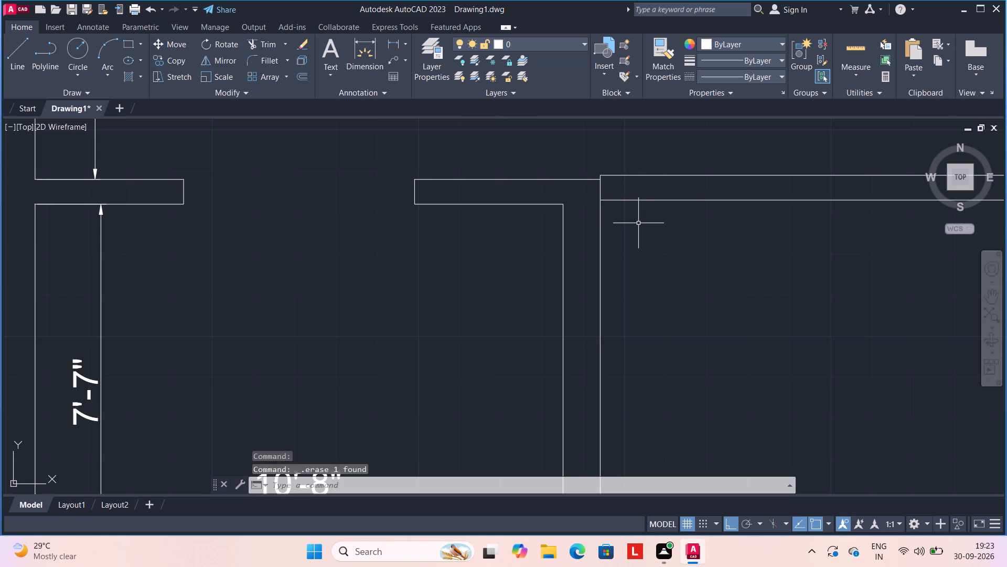
Draw a jamb line across the wall, starting 7" along its lower face from the wall junction and ending on the upper face.
key(l)
key(Return)
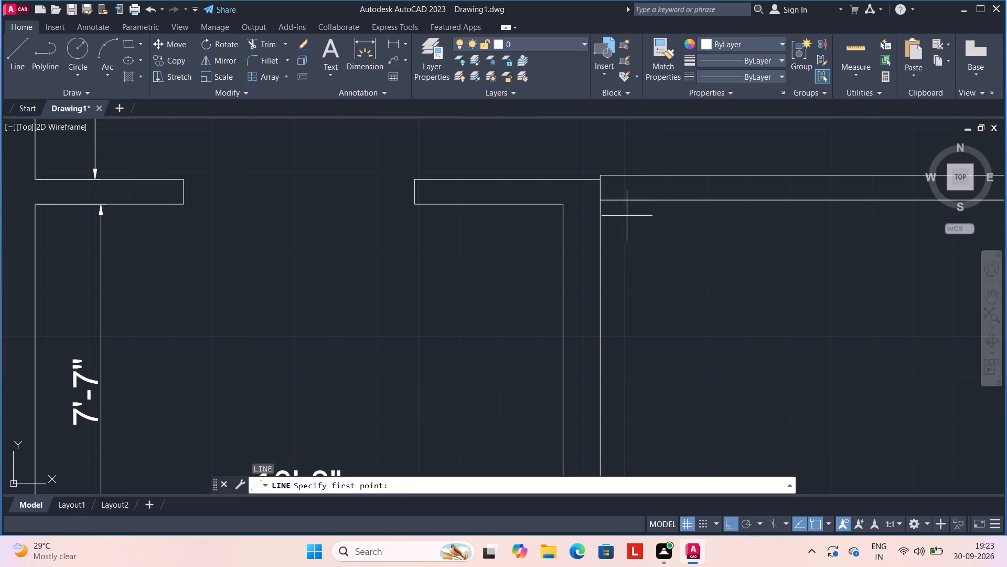
scroll(627, 216, up, 2)
middle_drag(572, 199, 579, 306)
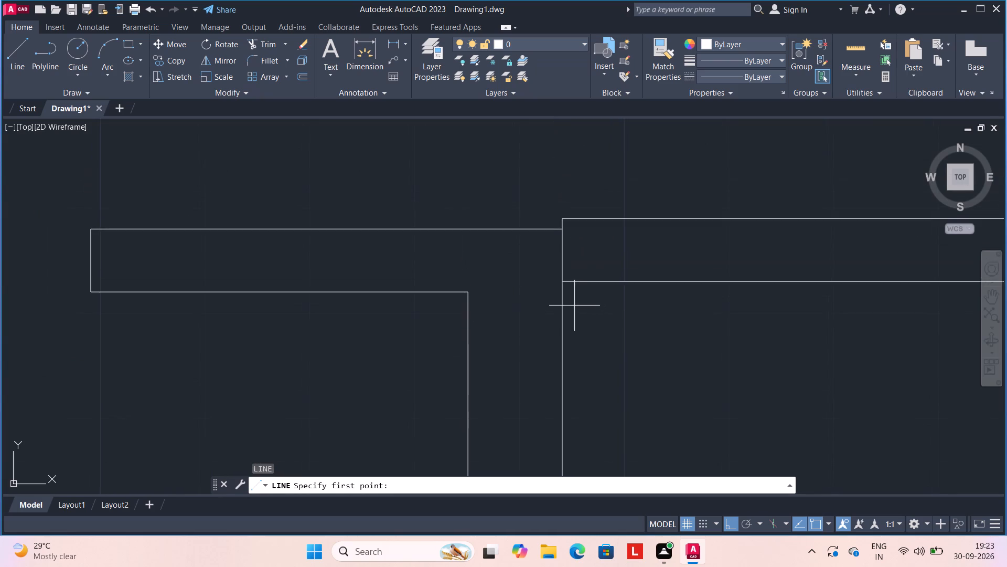
scroll(572, 304, up, 2)
click(544, 248)
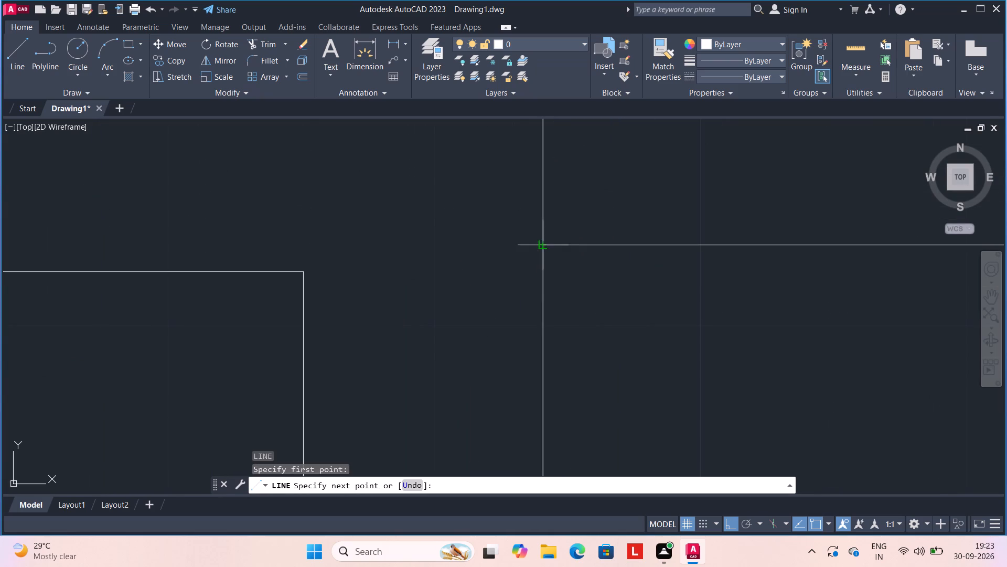
text(7")
key(Return)
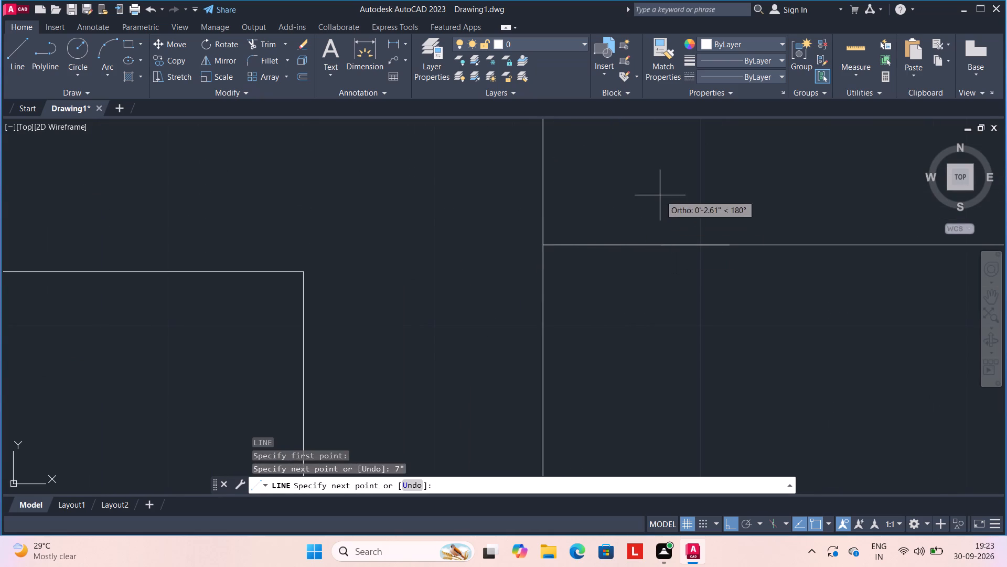
middle_drag(694, 156, 545, 352)
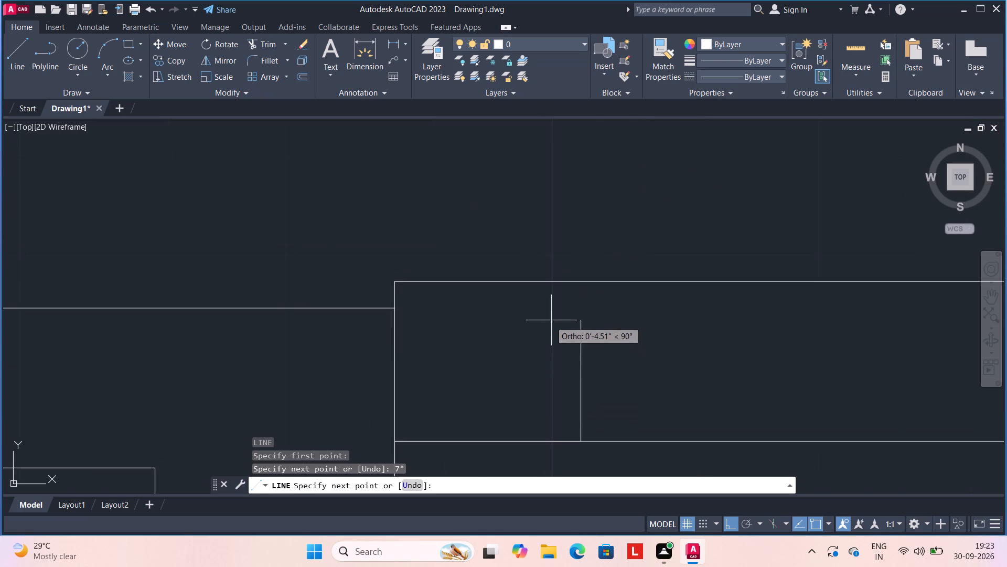
click(580, 281)
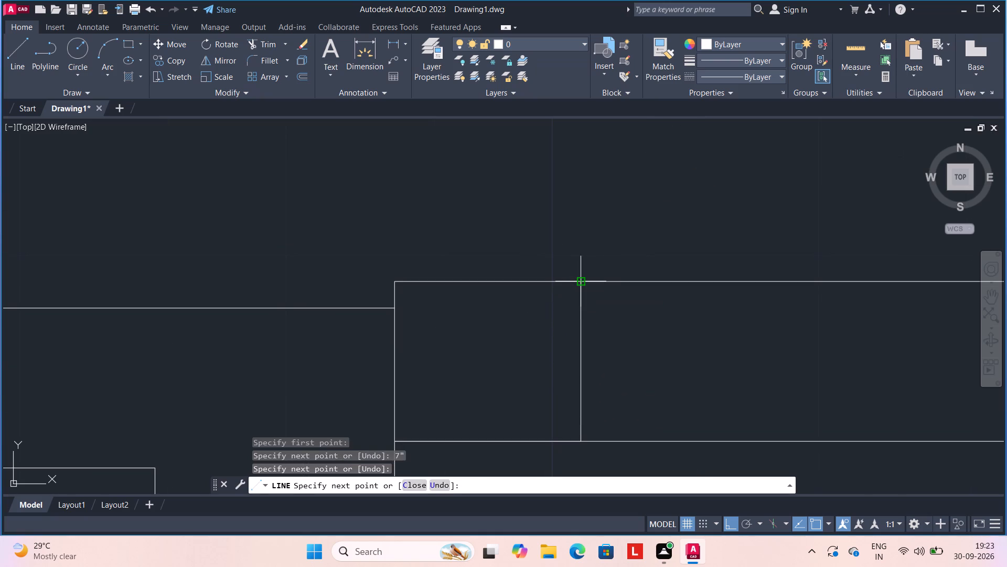
key(Escape)
Offset the new jamb line 3' along the wall, away from the junction, to mark the opening's far side.
scroll(654, 334, down, 2)
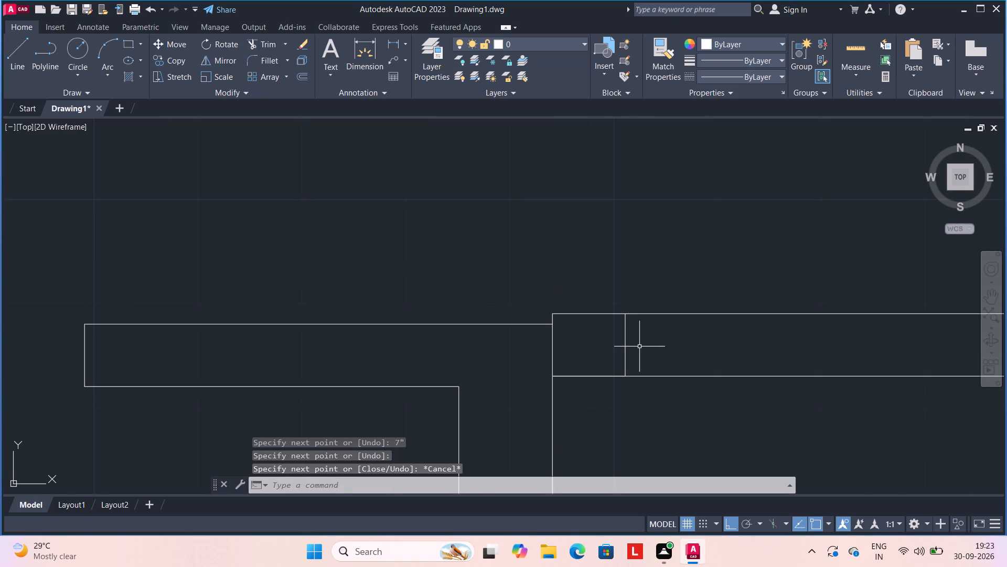
key(o)
key(Return)
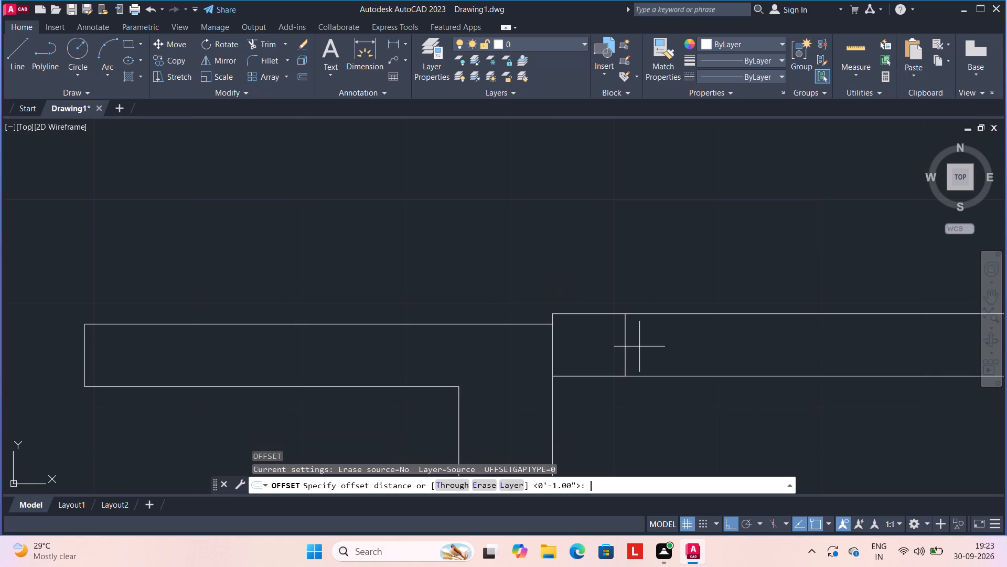
text(3')
key(Return)
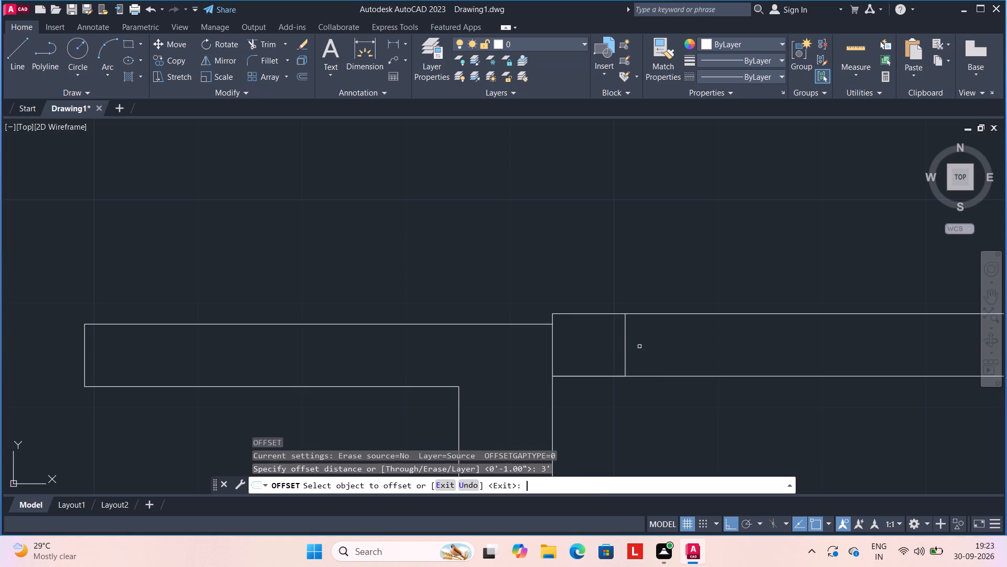
click(625, 338)
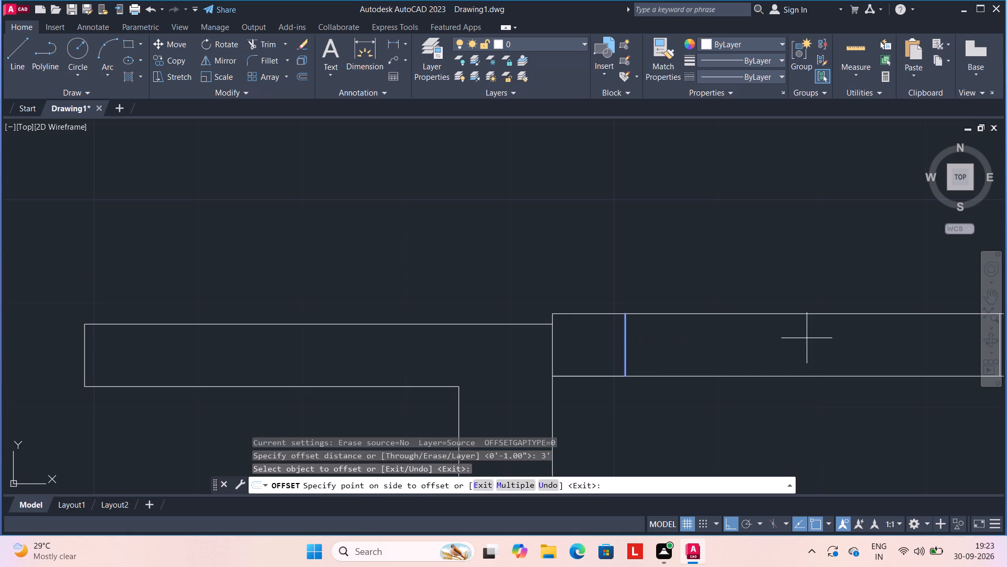
click(807, 338)
scroll(807, 339, down, 3)
middle_drag(810, 340, 661, 351)
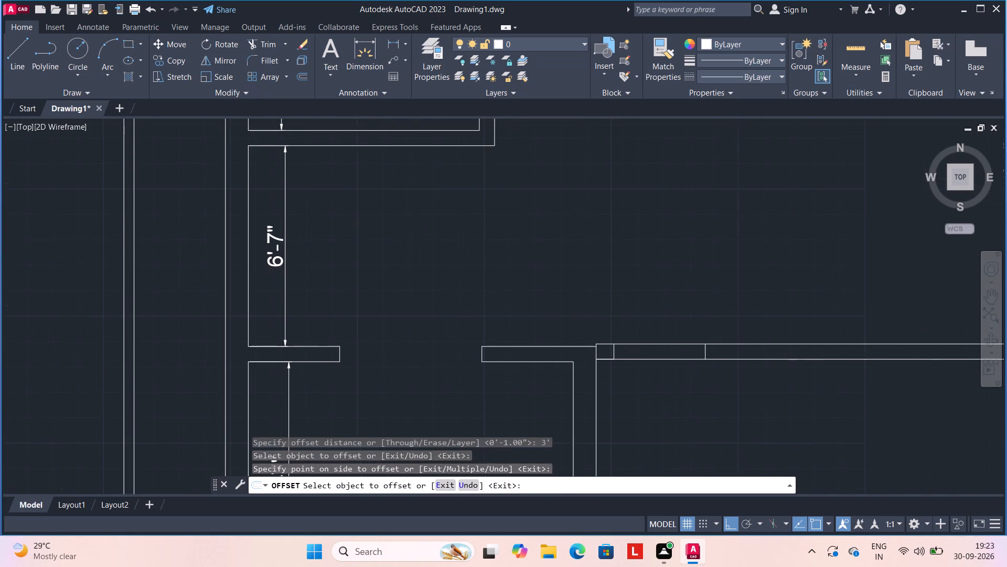
key(Escape)
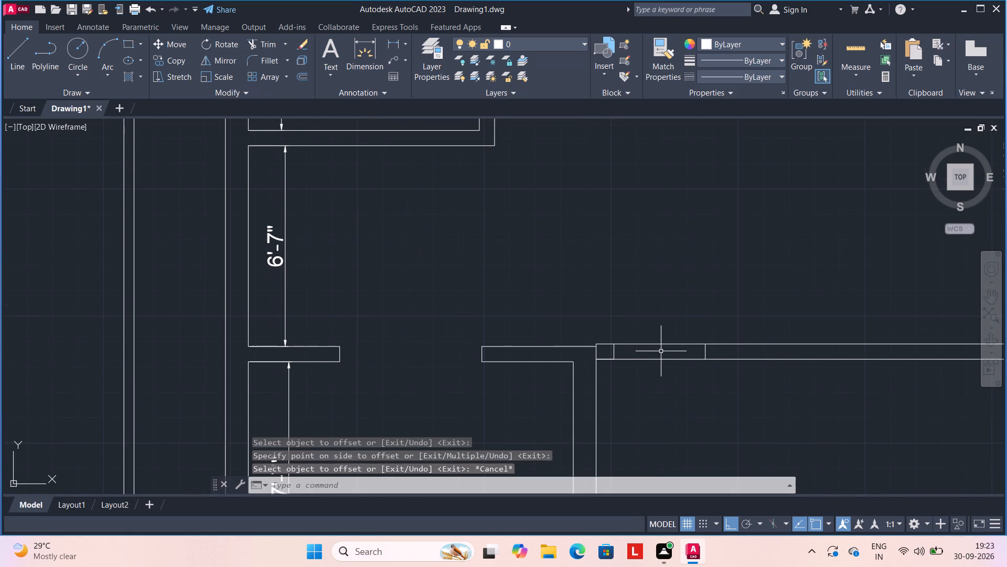
Trim both wall lines between the two jamb lines to open the 3' doorway.
scroll(661, 351, up, 1)
text(TR)
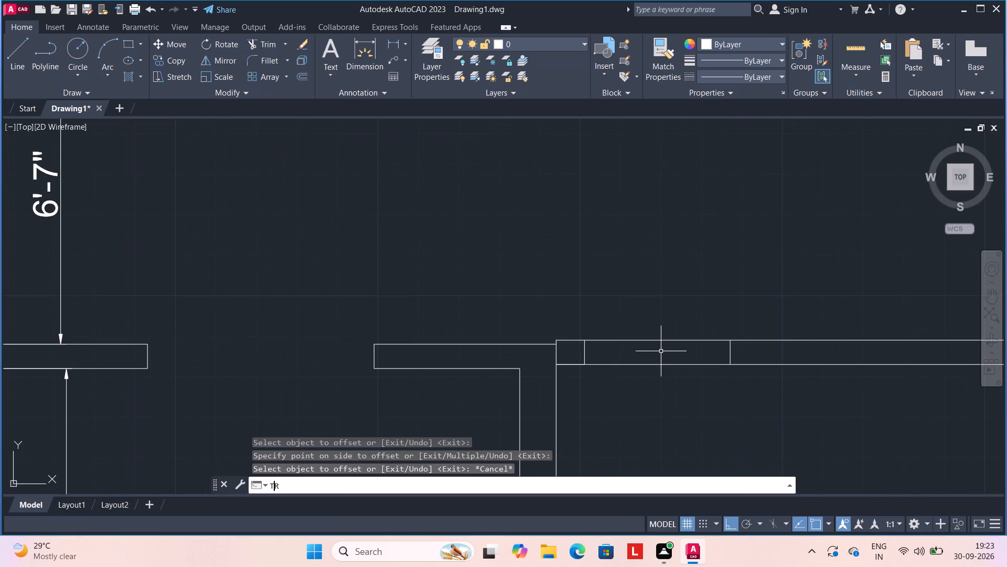
key(space)
click(637, 329)
click(648, 433)
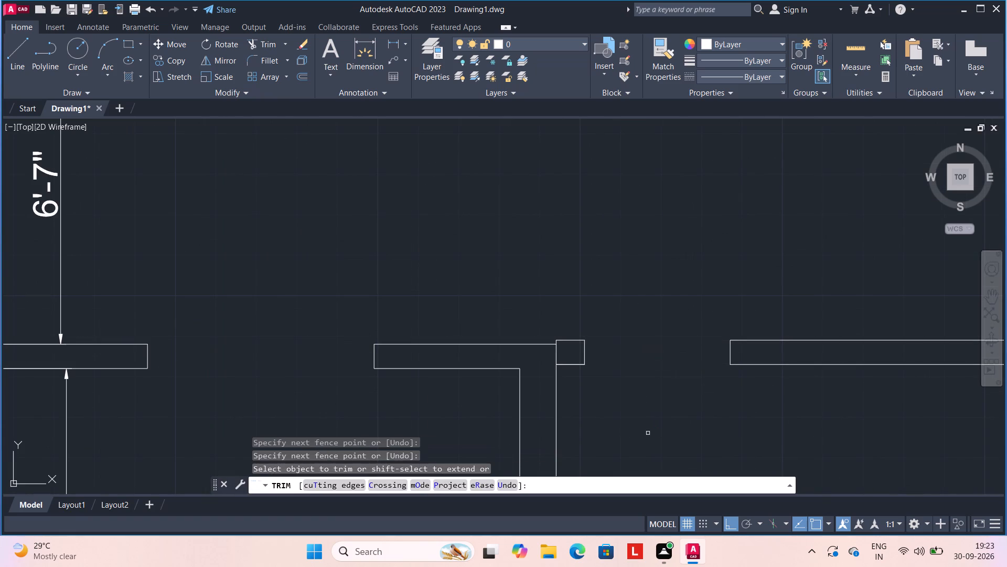
key(Escape)
Draw a 3" by 3' rectangular door leaf standing upward from the upper corner of the jamb nearest the wall junction.
text(REC)
key(space)
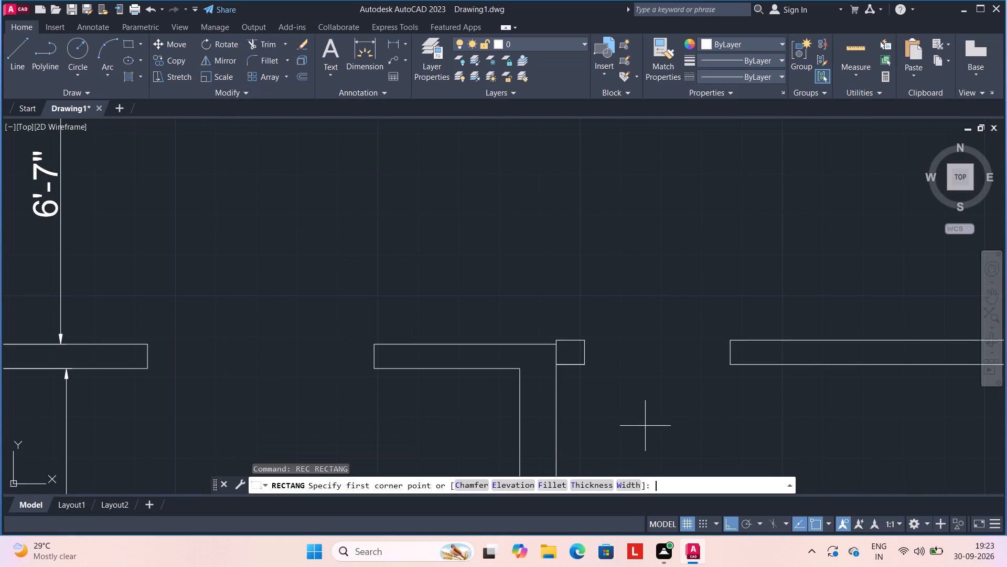
scroll(614, 348, up, 3)
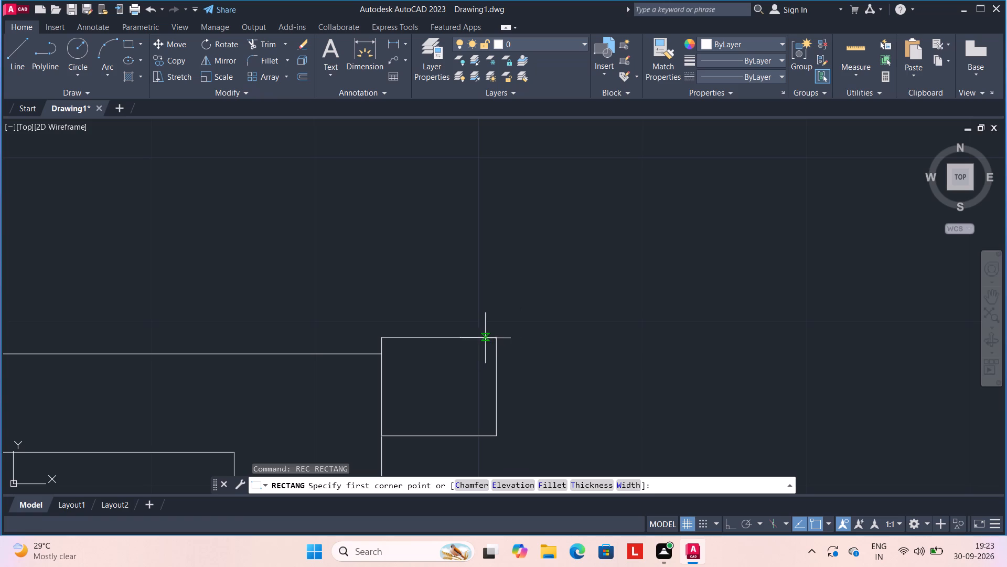
click(495, 340)
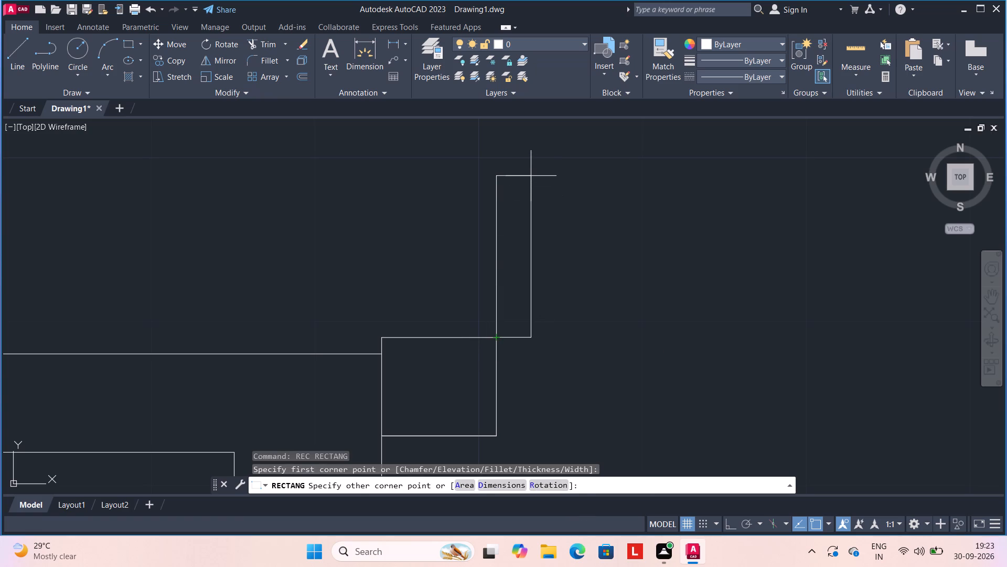
text(D)
key(space)
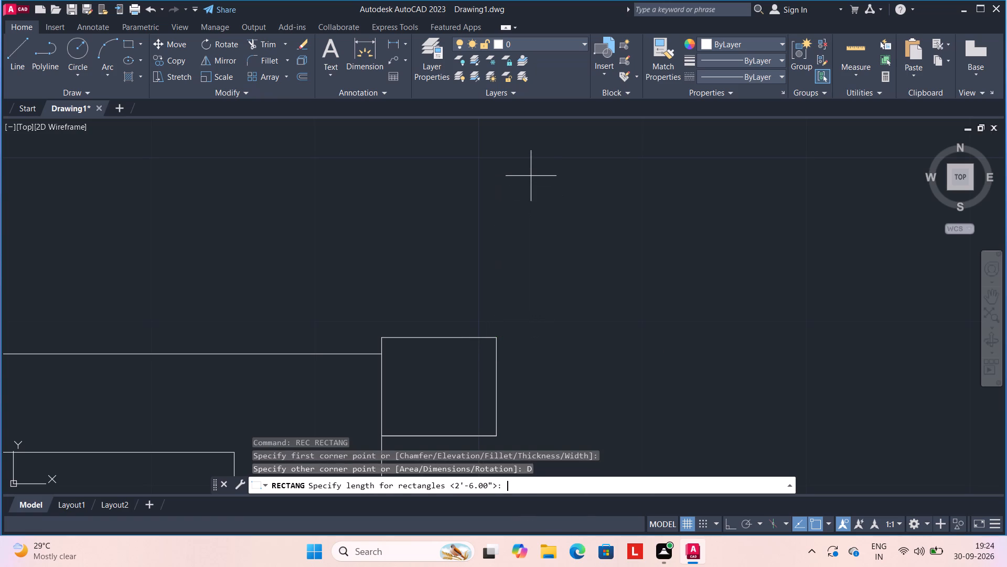
text(3")
key(Return)
text(3')
key(Return)
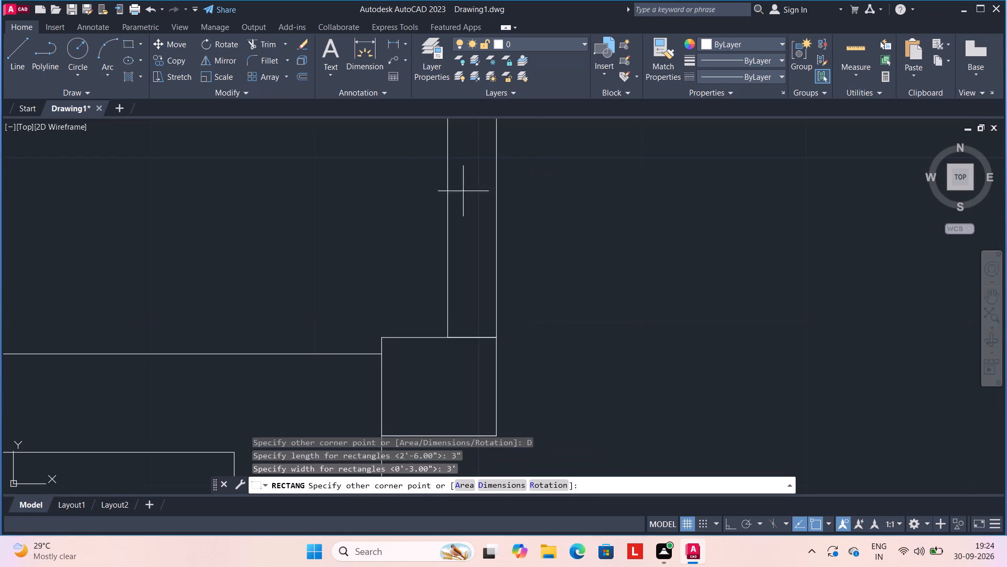
click(626, 198)
Draw the door swing arc through the leaf's two top corners, ending at the upper corner of the opposite jamb.
scroll(601, 219, down, 3)
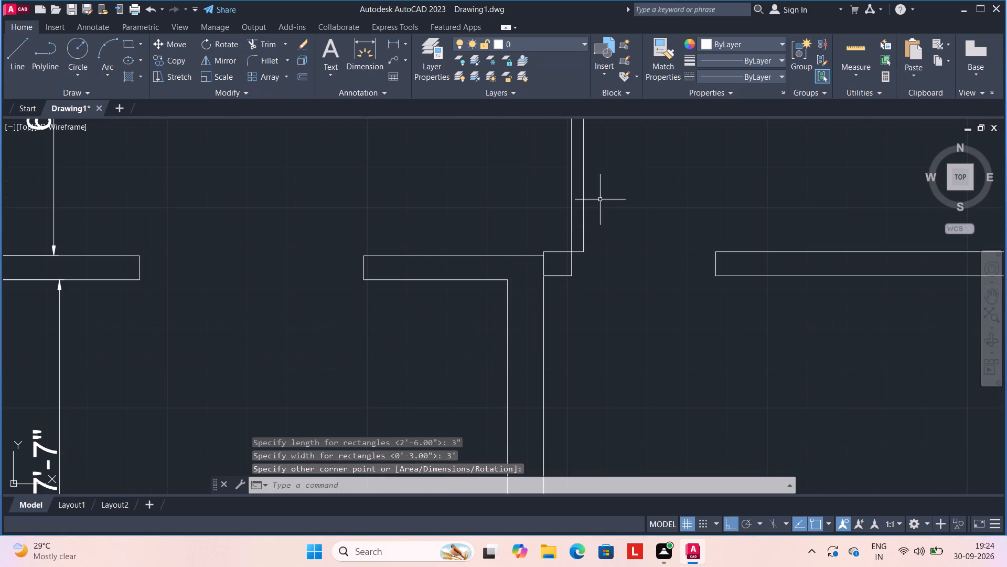
middle_drag(602, 199, 595, 354)
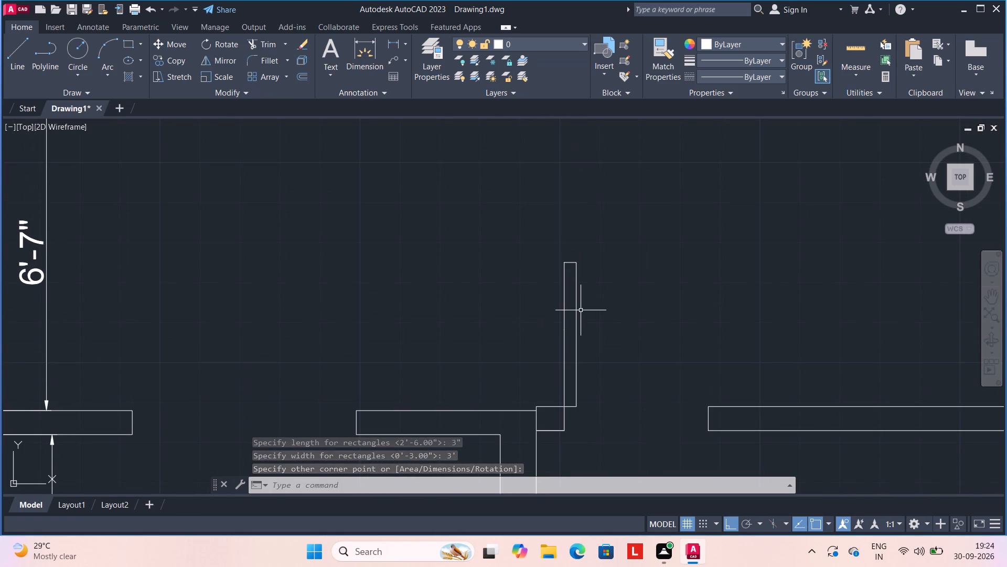
text(A)
key(space)
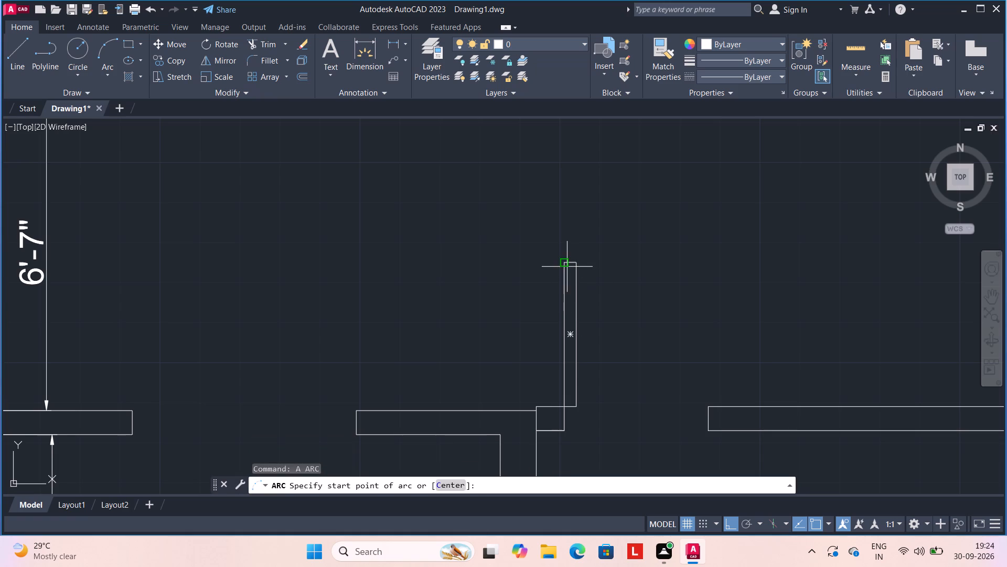
scroll(567, 267, up, 3)
click(550, 248)
click(600, 250)
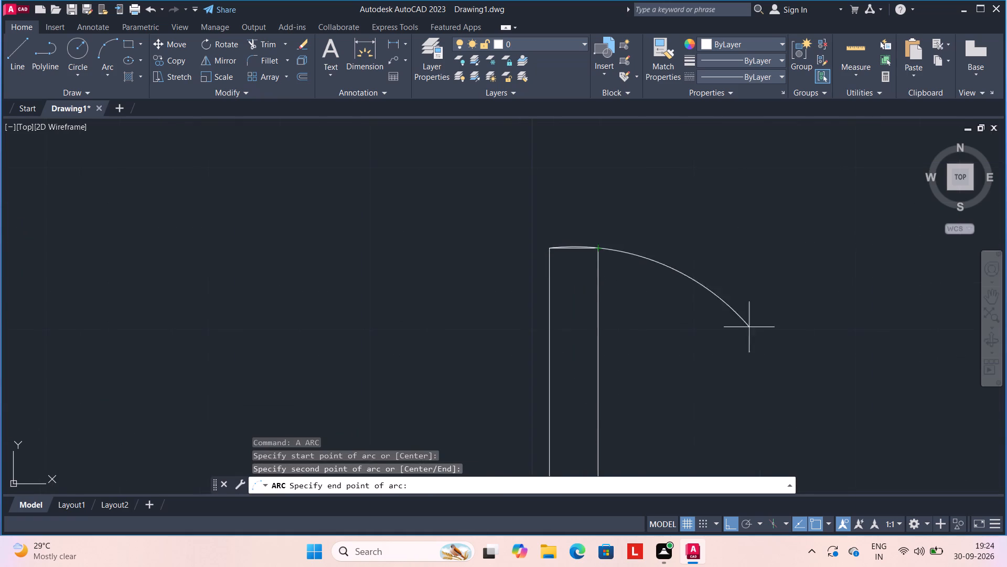
scroll(900, 477, down, 2)
middle_drag(897, 476, 608, 288)
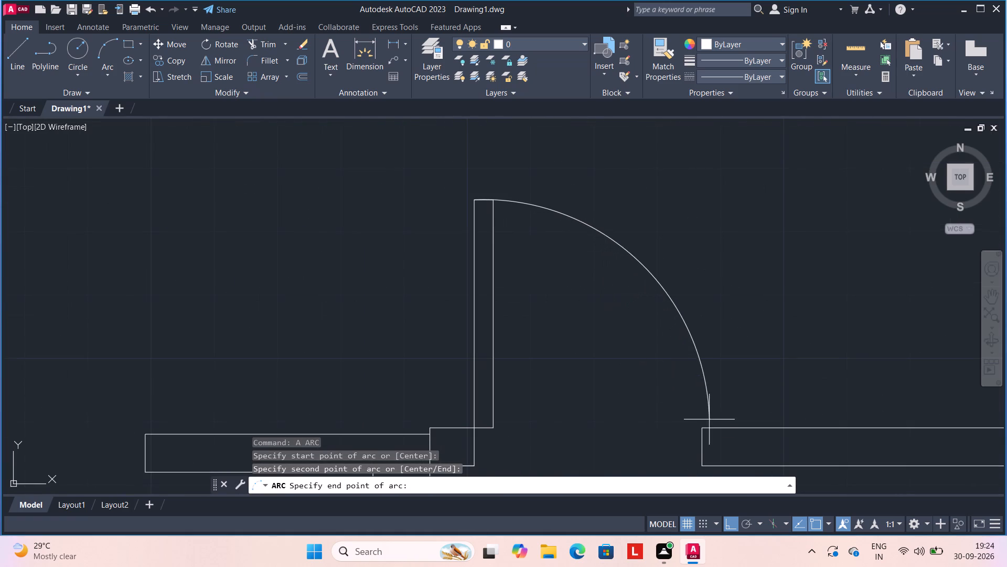
click(703, 430)
key(Escape)
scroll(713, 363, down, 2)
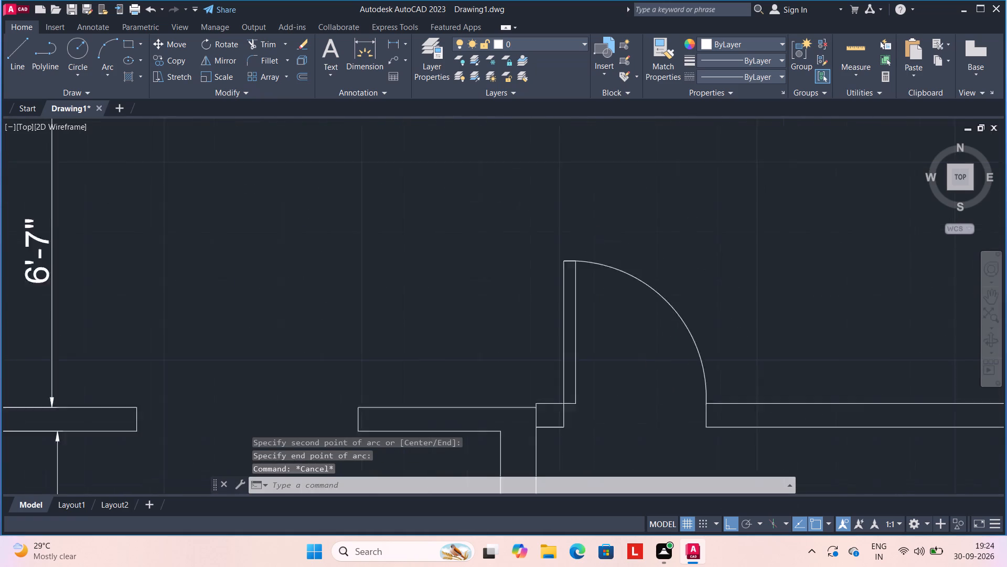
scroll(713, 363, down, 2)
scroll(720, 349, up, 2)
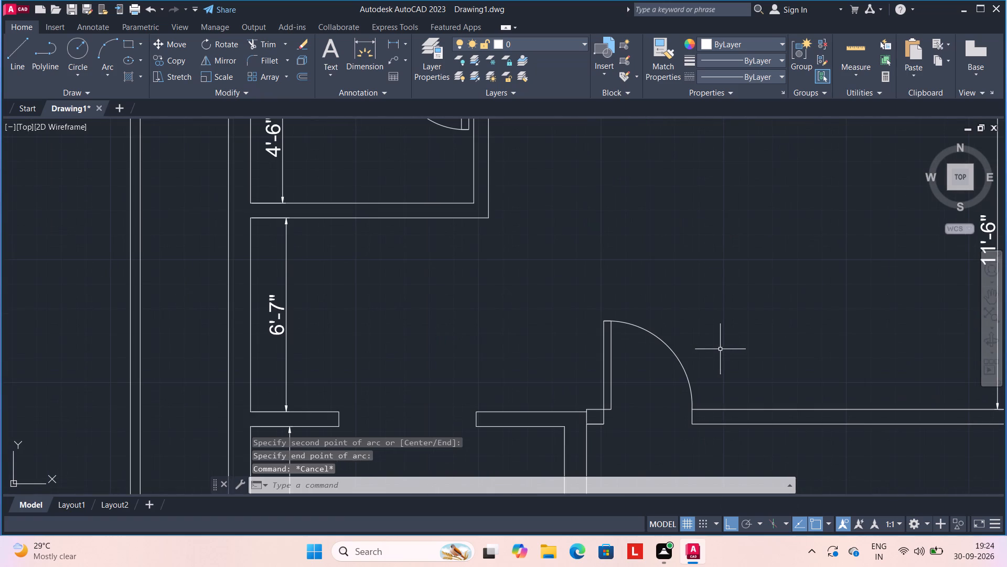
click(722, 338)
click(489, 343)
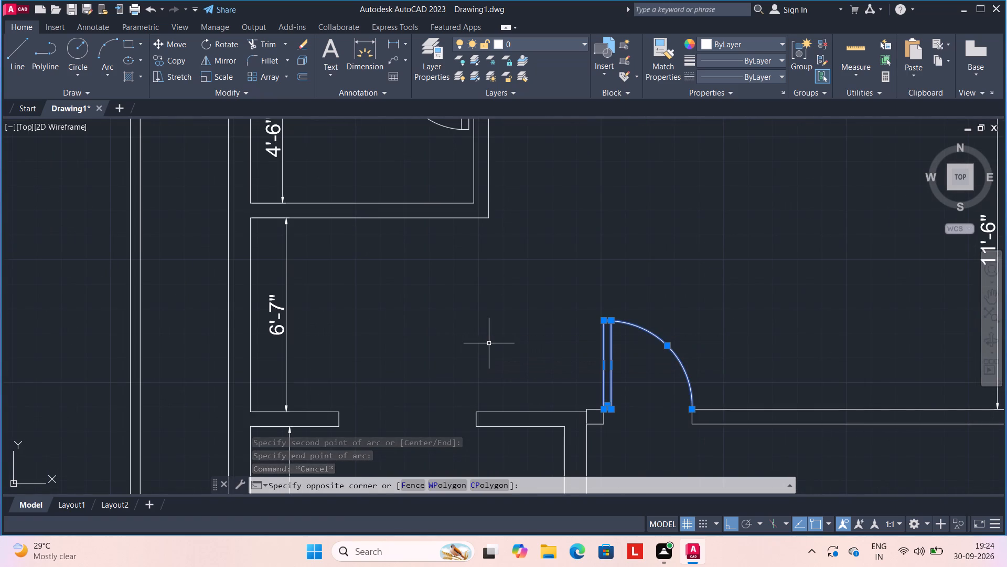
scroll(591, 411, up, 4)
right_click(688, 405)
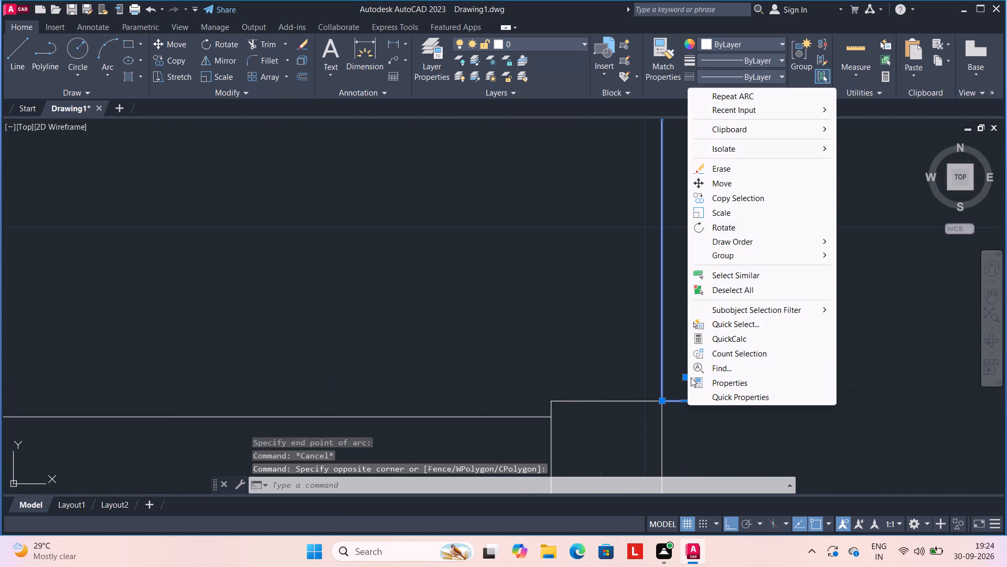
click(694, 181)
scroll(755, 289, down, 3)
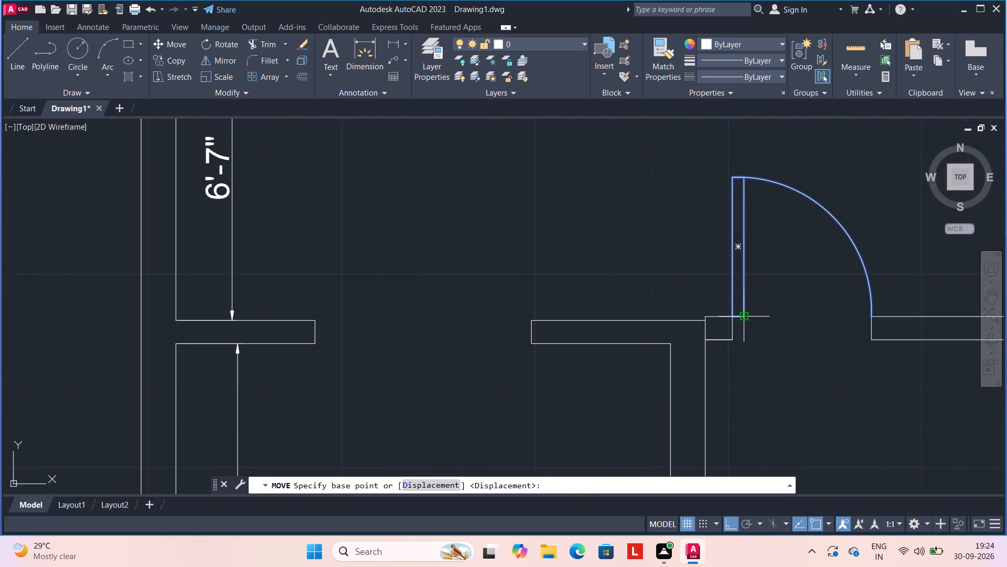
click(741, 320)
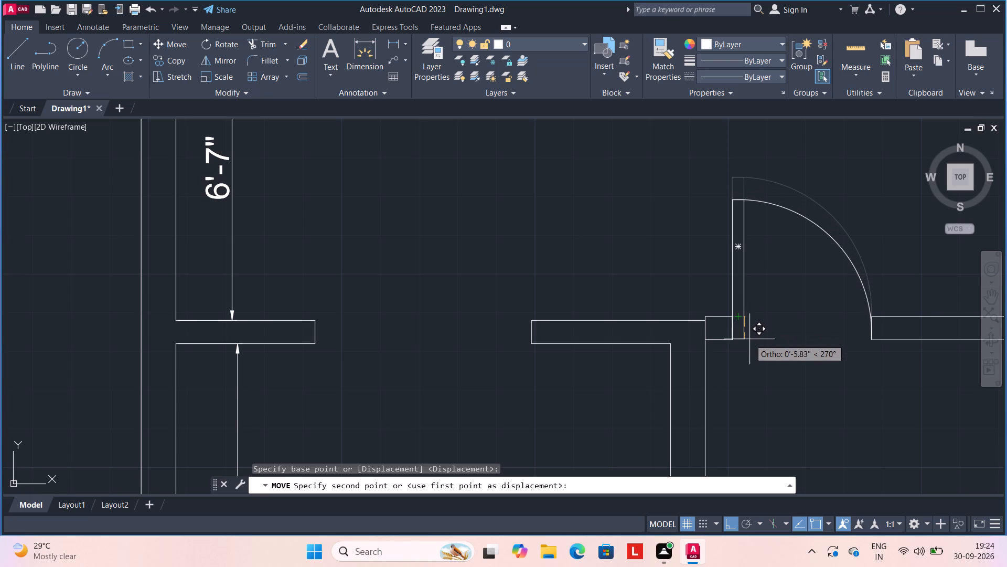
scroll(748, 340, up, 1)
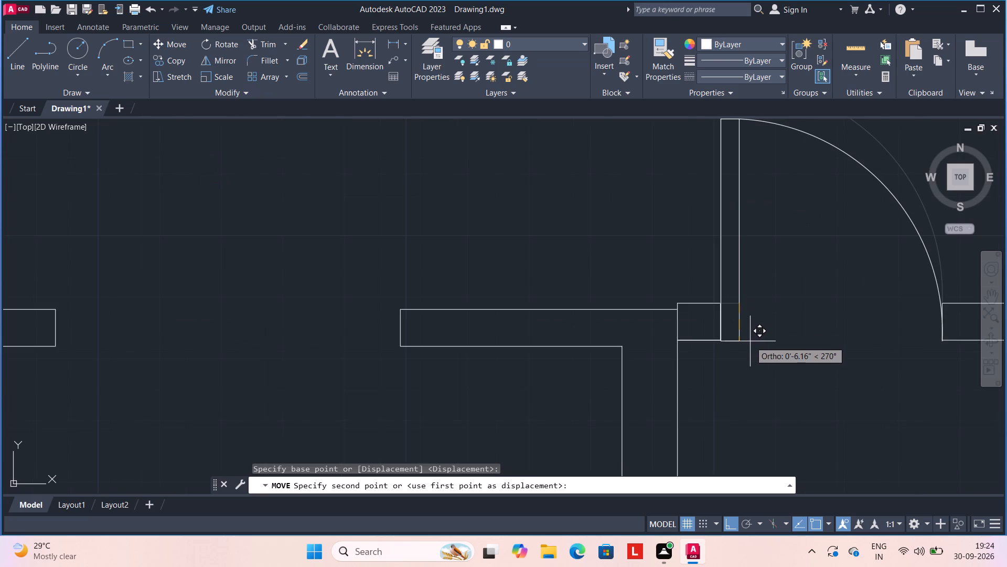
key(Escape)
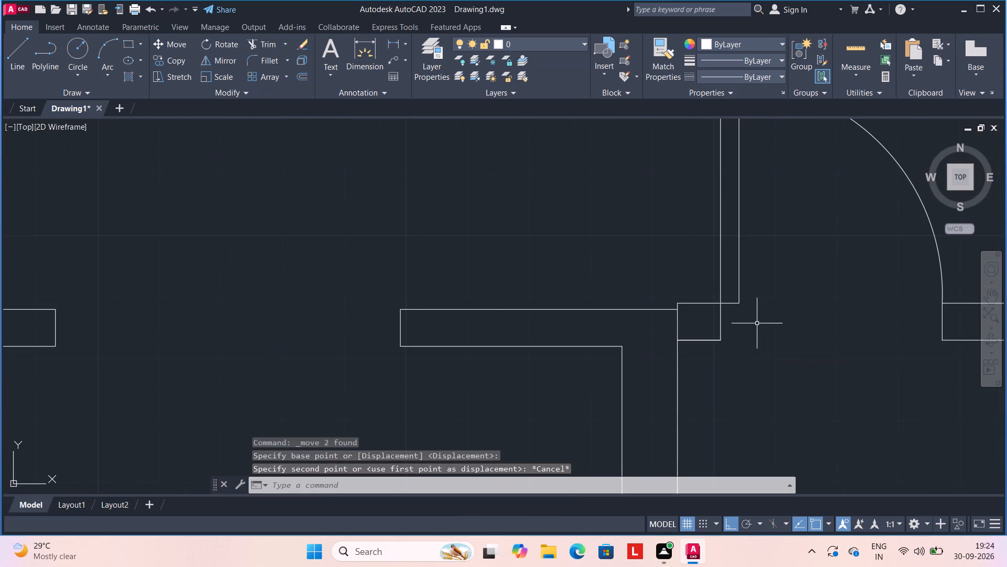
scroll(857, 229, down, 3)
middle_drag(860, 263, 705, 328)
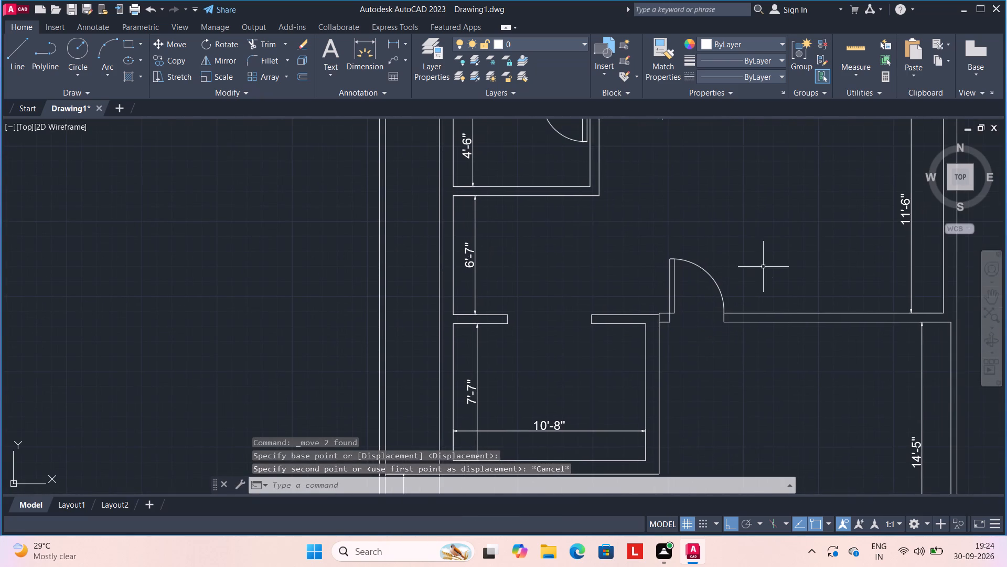
Move the door leaf and swing arc down from the jamb's upper corner to its lower corner, flush with the wall's lower face.
click(755, 275)
click(604, 281)
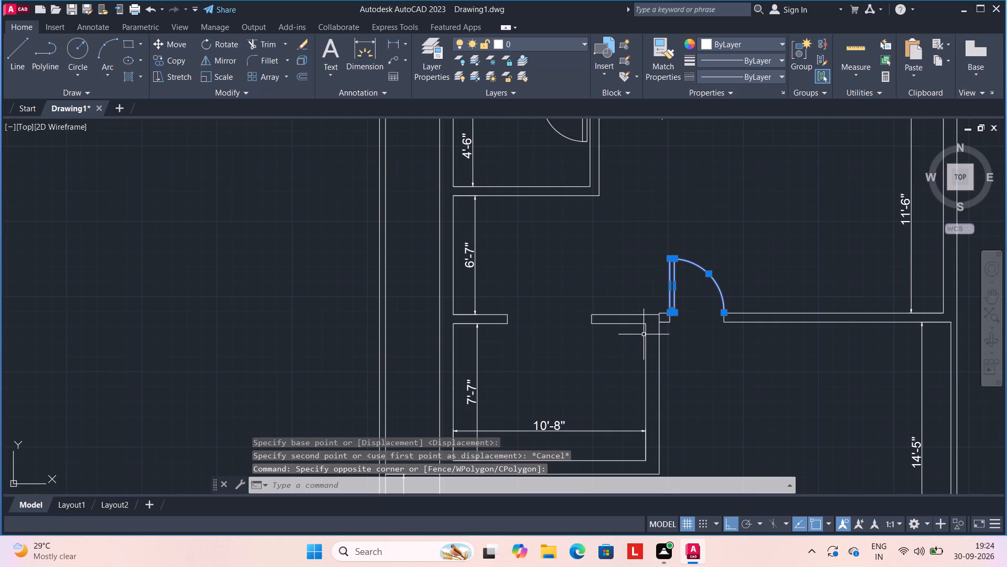
right_click(641, 271)
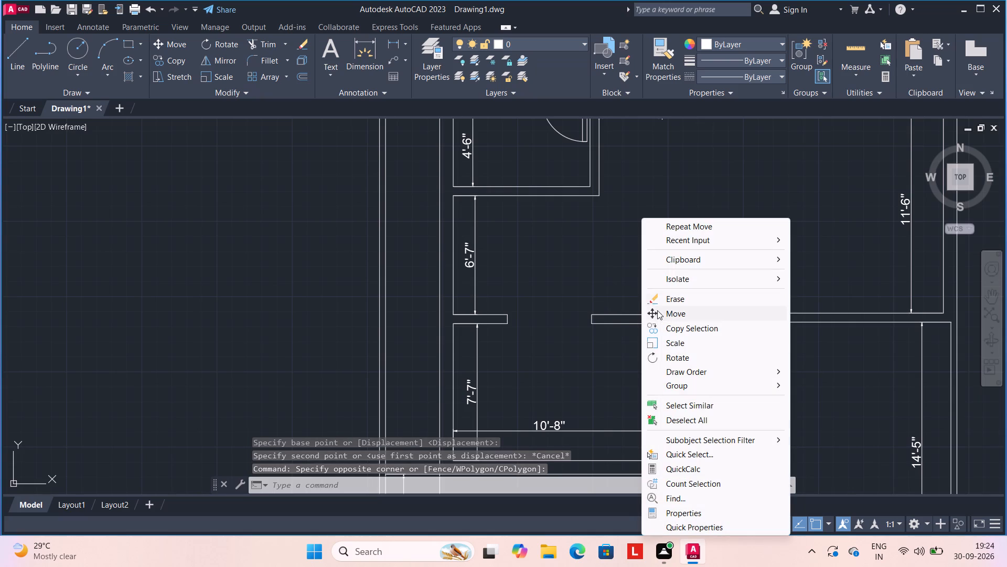
click(654, 312)
scroll(670, 320, up, 3)
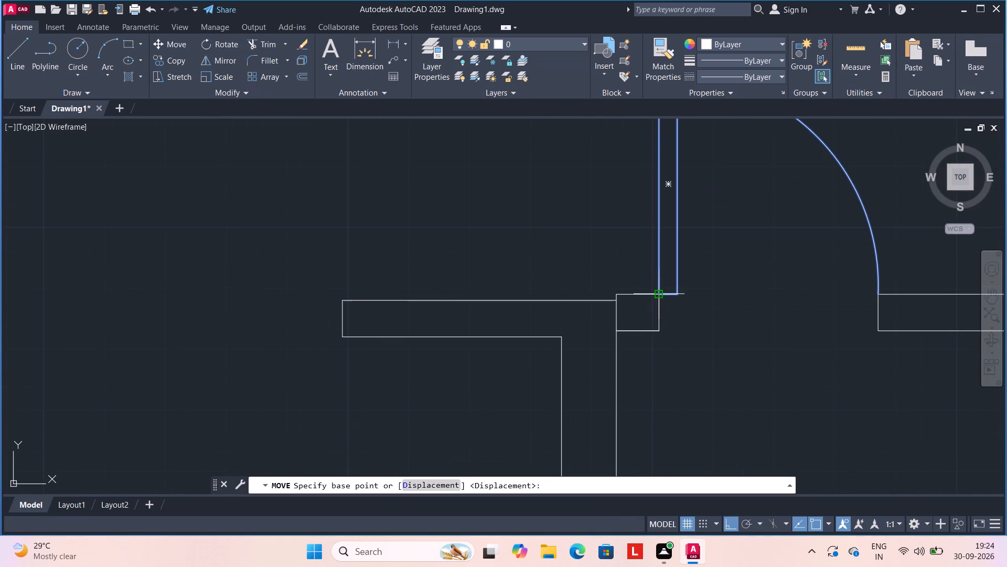
click(659, 295)
click(660, 325)
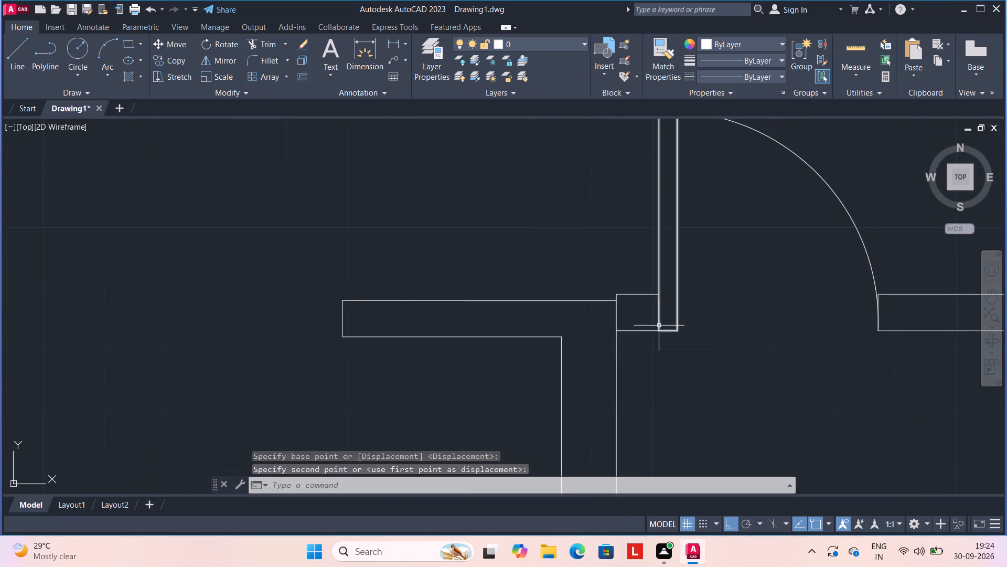
key(Escape)
scroll(762, 350, down, 4)
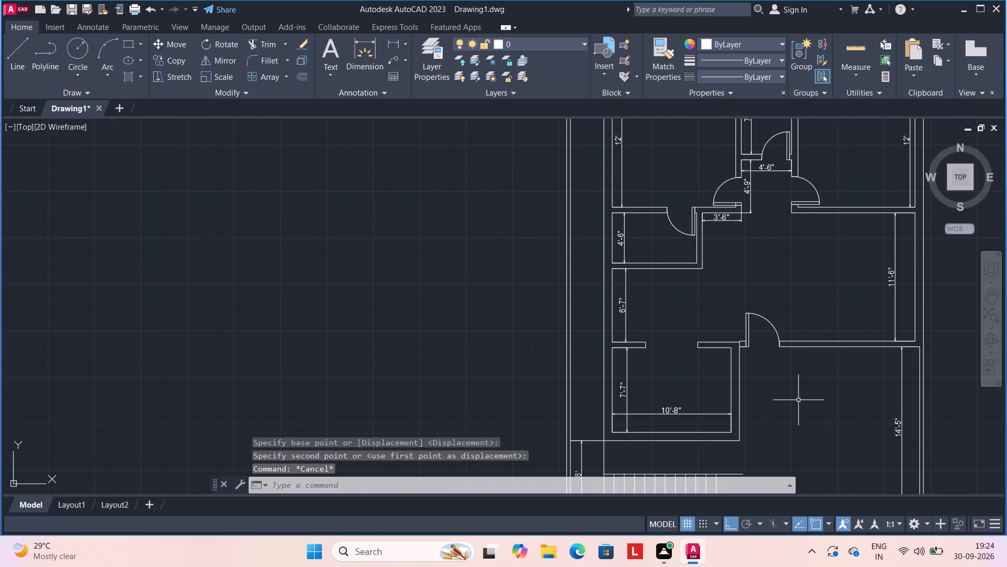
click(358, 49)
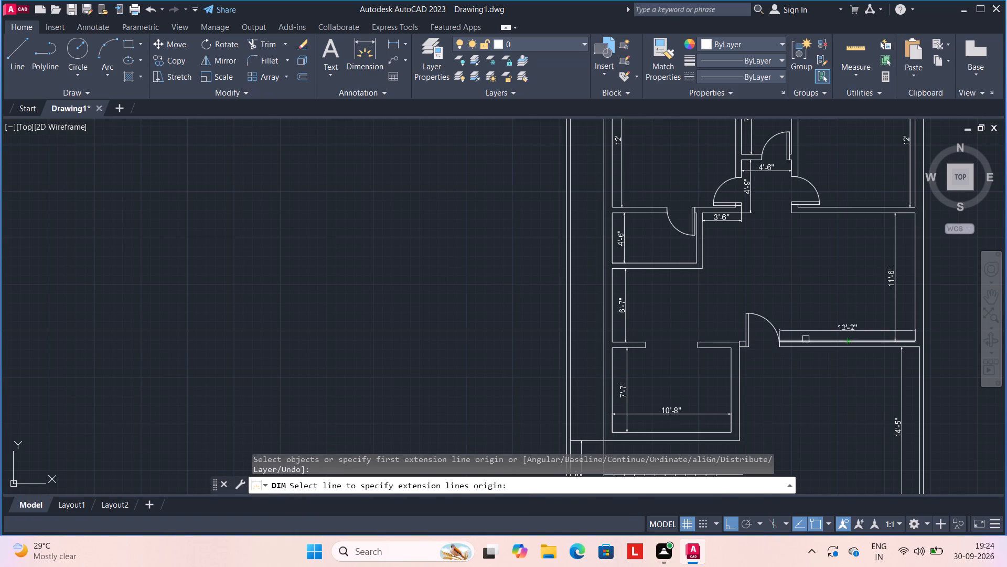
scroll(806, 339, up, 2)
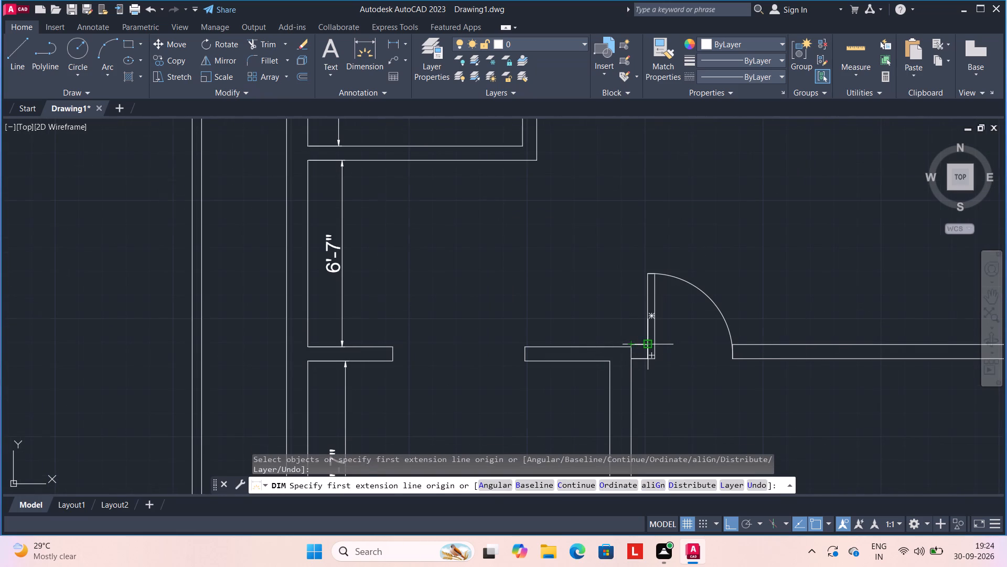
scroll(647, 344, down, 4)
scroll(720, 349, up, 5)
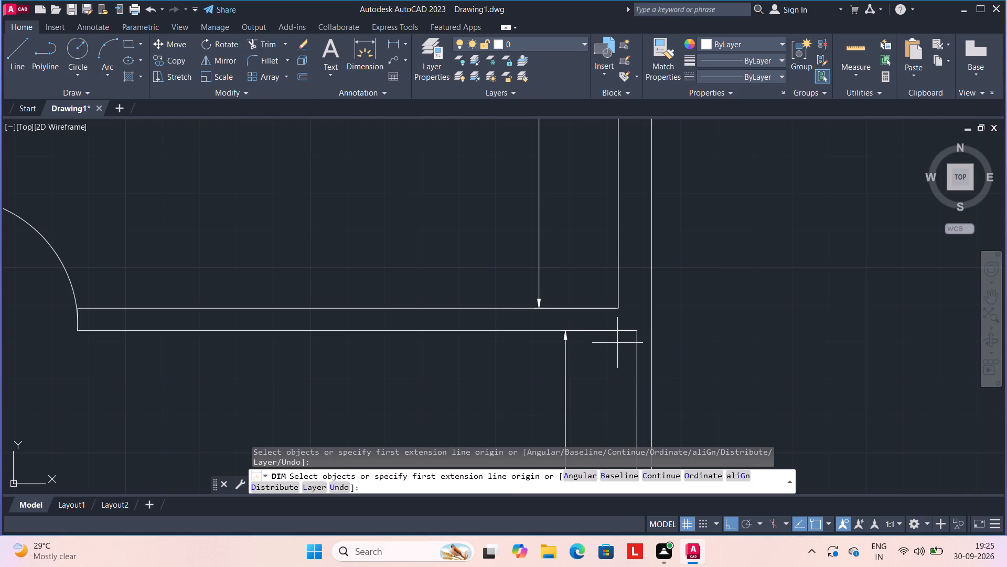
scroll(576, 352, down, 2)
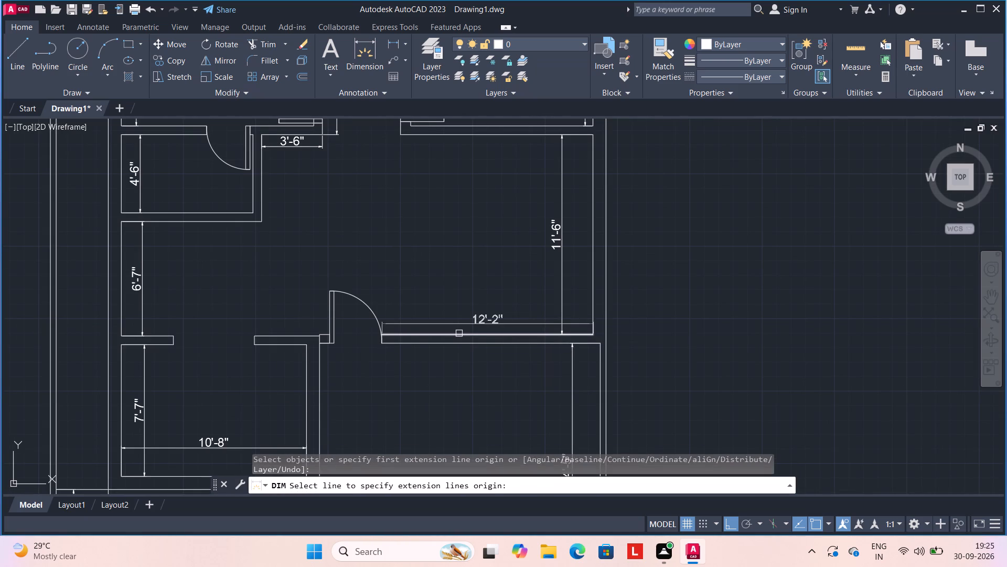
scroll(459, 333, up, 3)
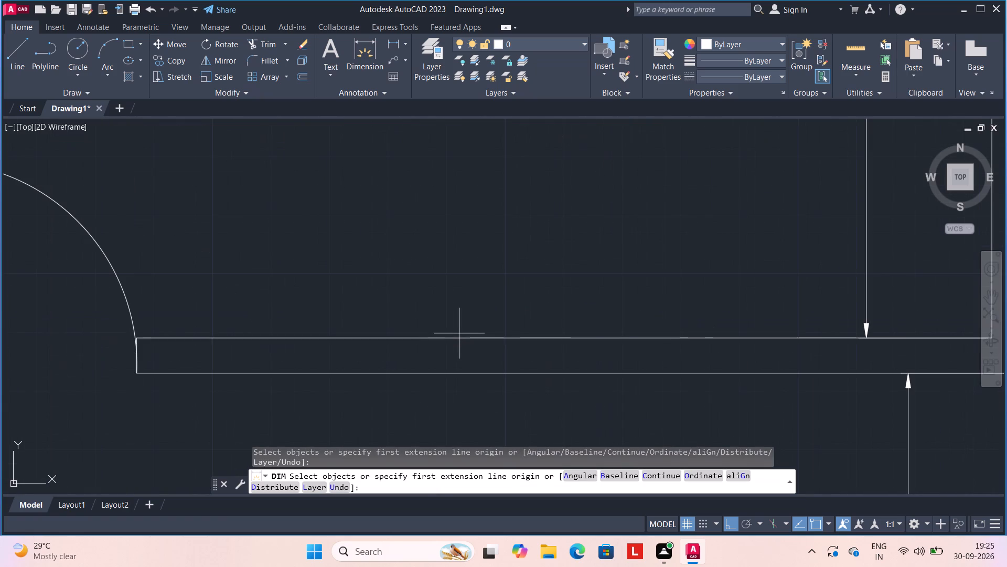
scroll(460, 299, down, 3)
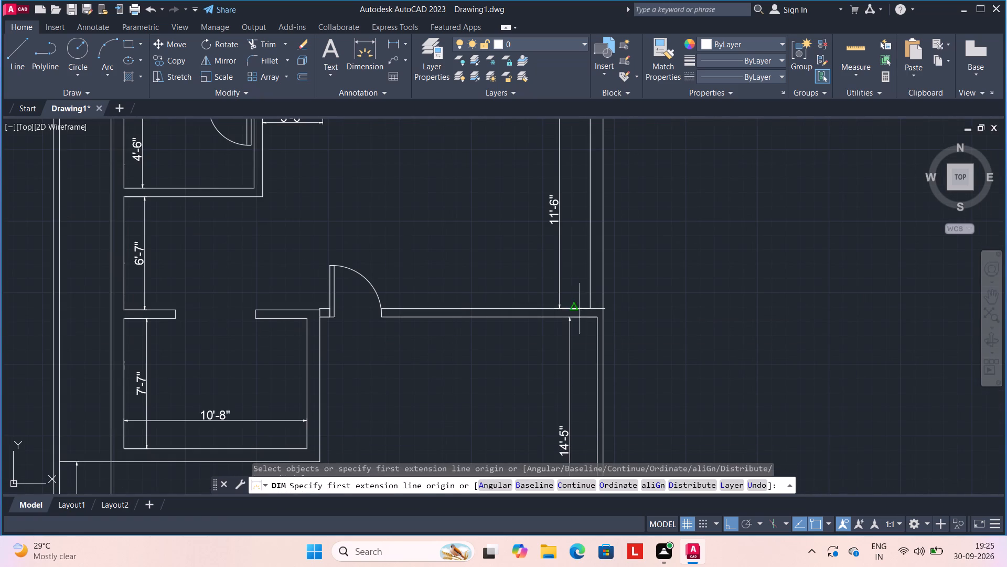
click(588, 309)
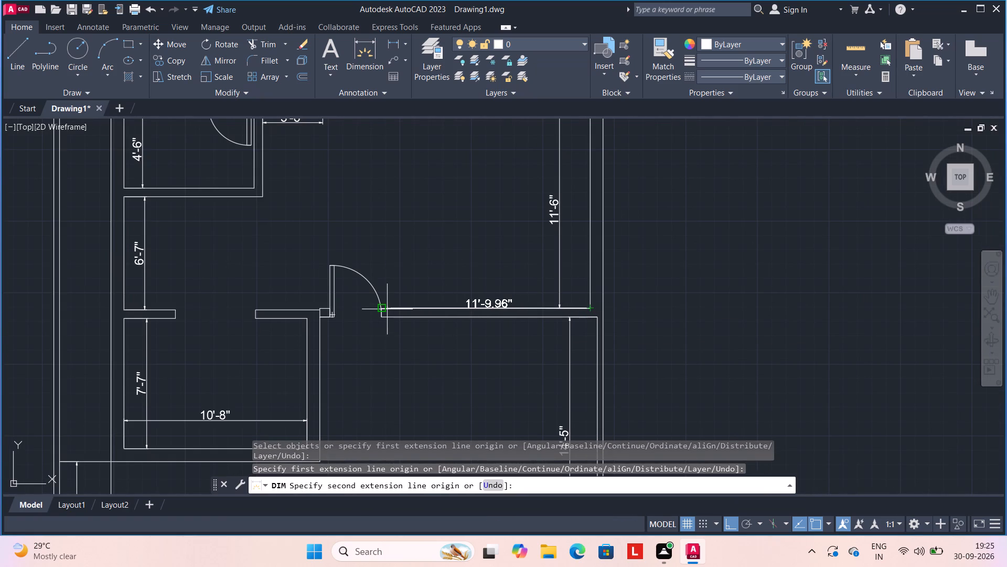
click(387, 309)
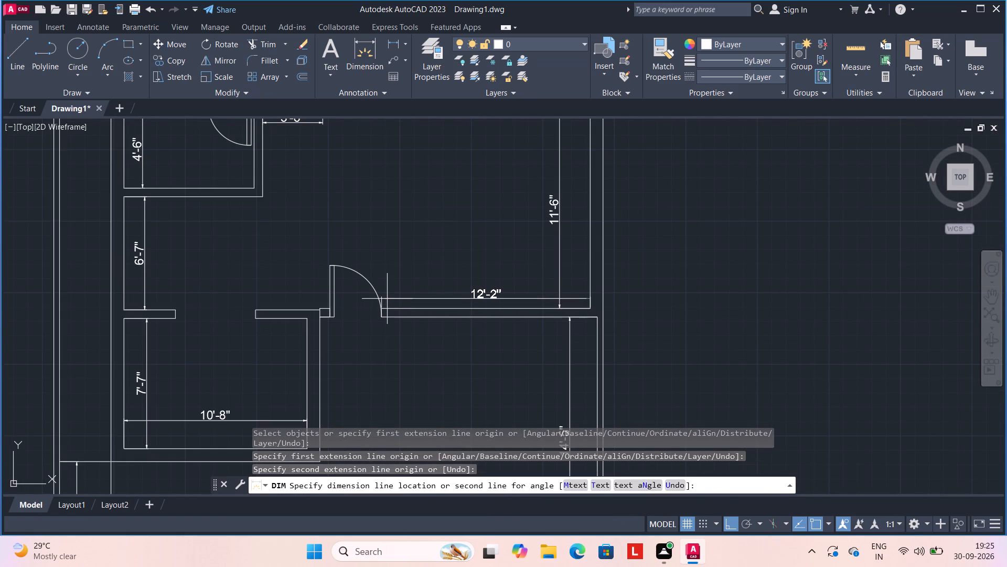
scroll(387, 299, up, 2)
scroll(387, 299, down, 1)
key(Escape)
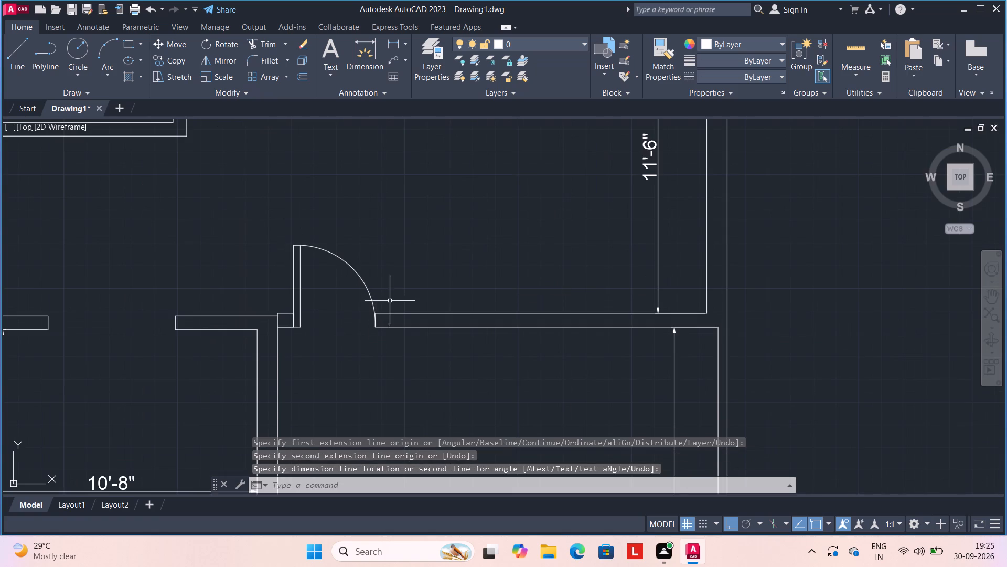
Trim the short vertical line crossing the wall at the junction beside the new door so the wall runs through.
scroll(439, 344, down, 2)
scroll(377, 341, up, 4)
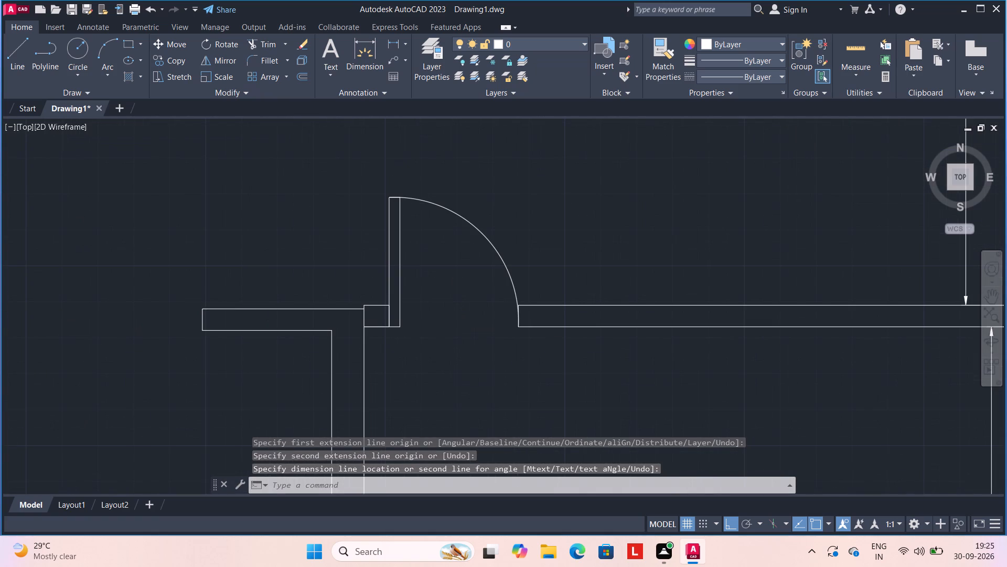
text(TR)
key(space)
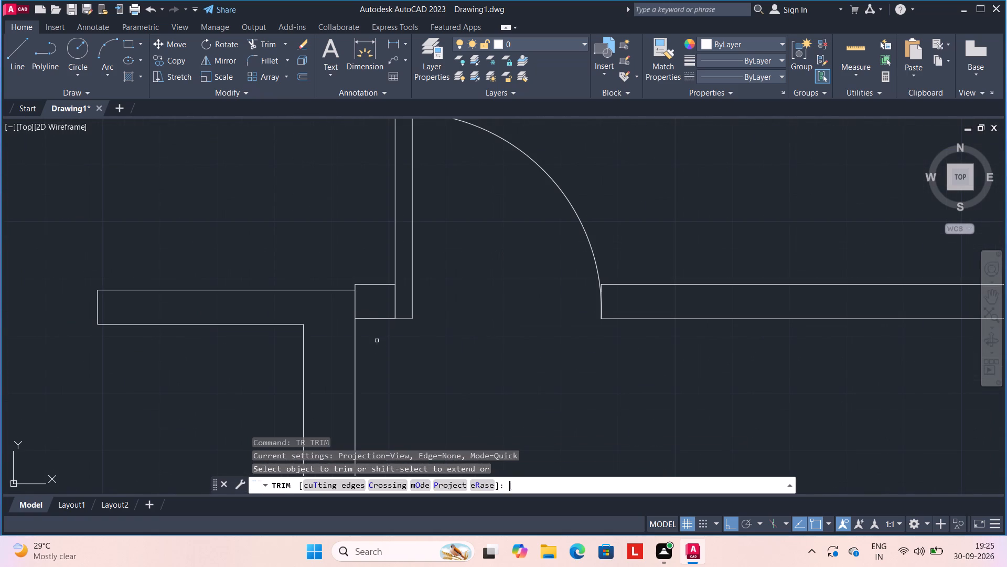
click(361, 306)
click(338, 309)
scroll(359, 293, up, 1)
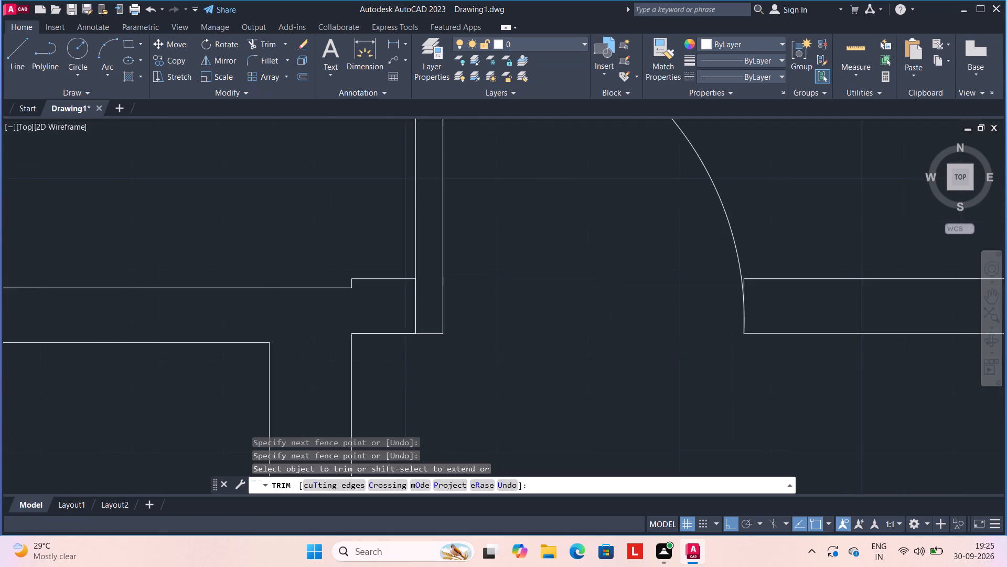
scroll(359, 293, up, 2)
scroll(359, 293, down, 2)
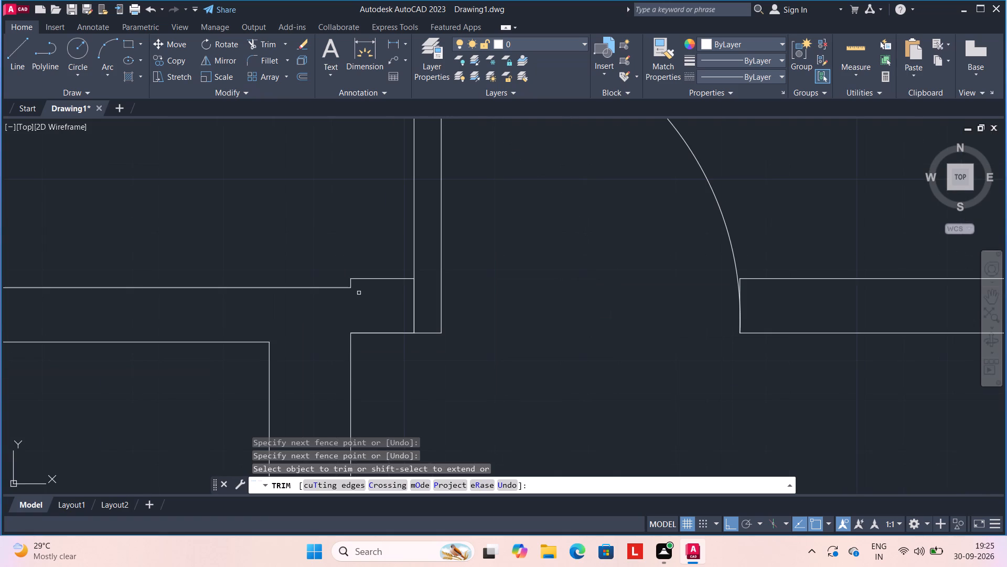
key(Escape)
scroll(360, 300, down, 2)
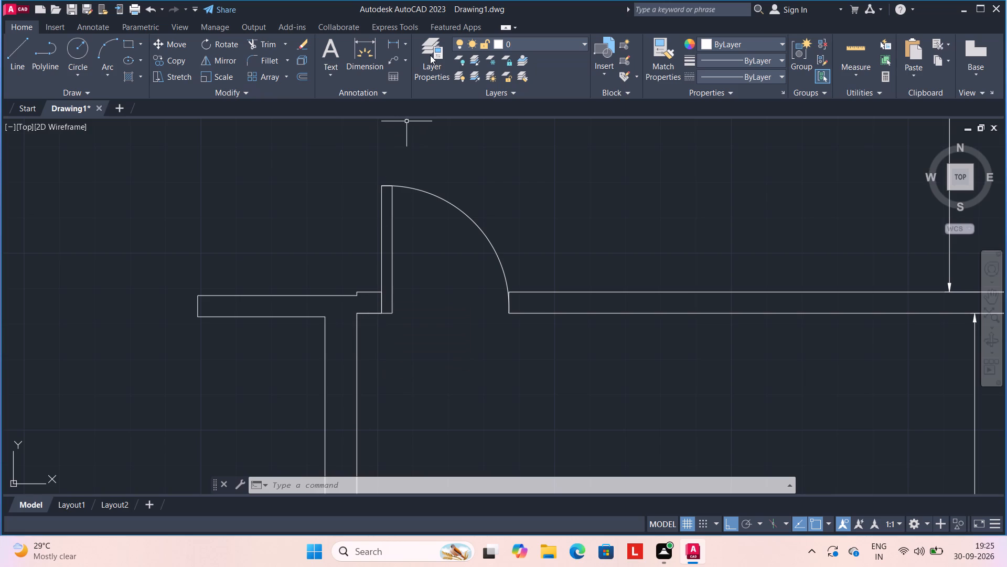
Create a layer named WINDOW with colour 150.
text(LA)
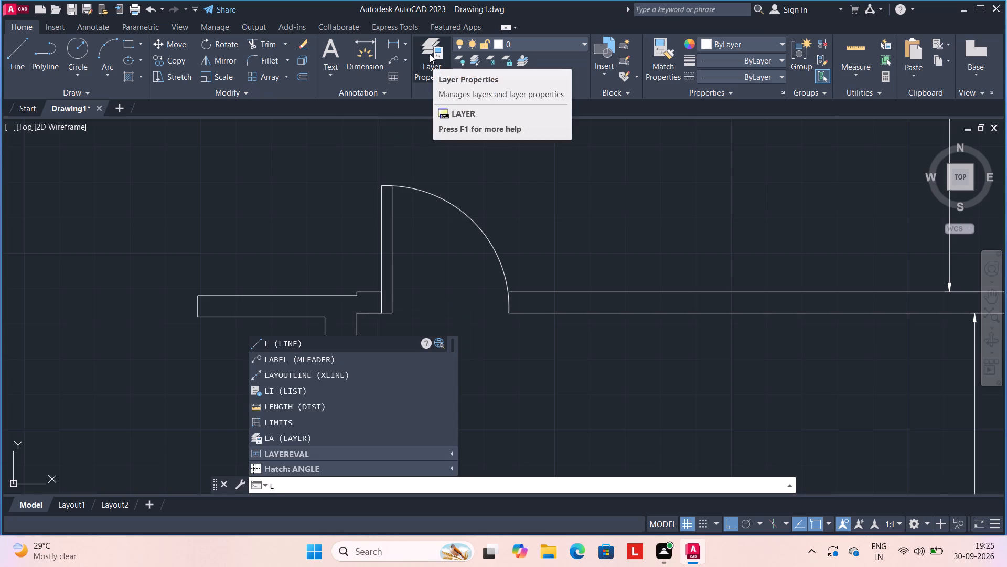
key(space)
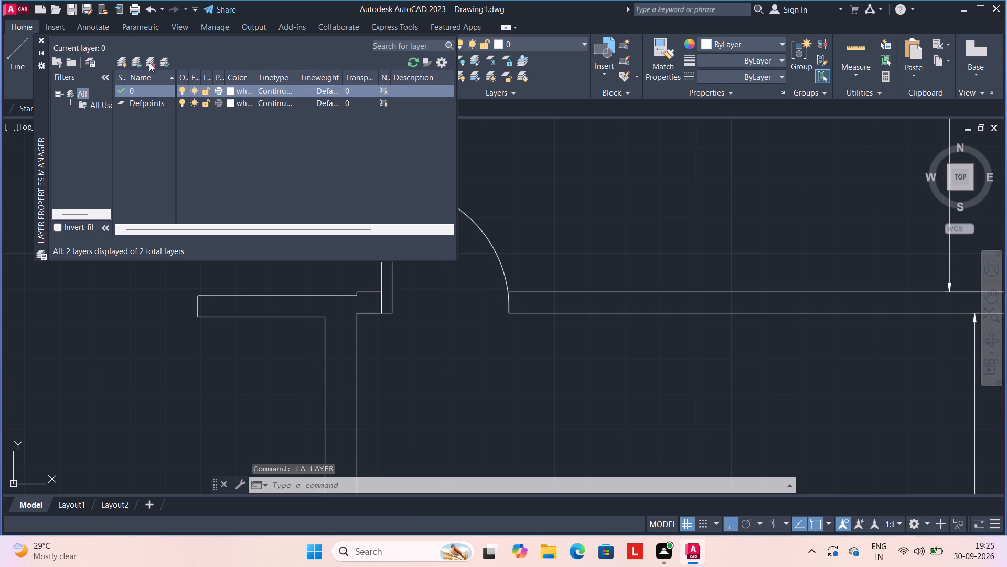
click(122, 66)
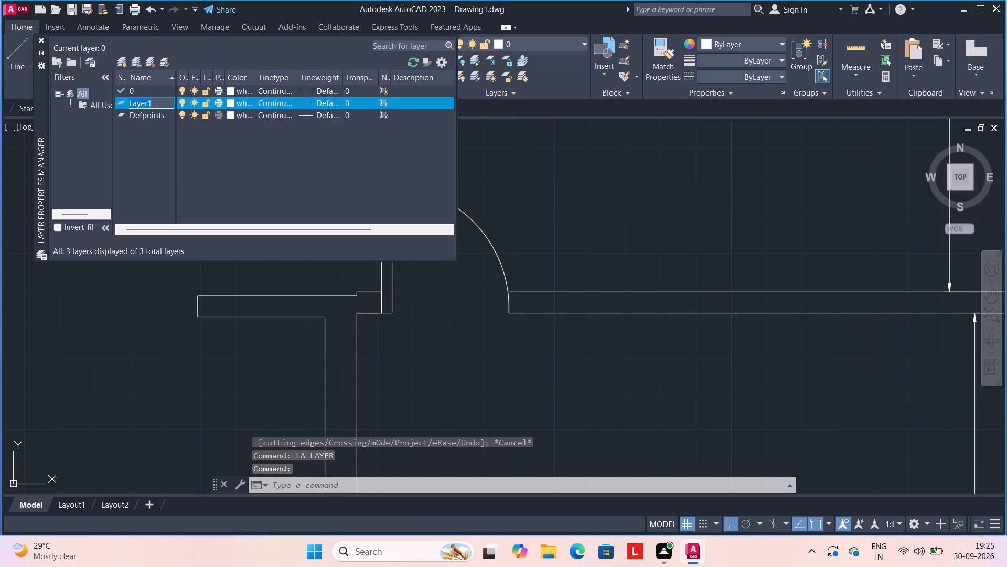
key(BackSpace)
text(WINDO)
key(w)
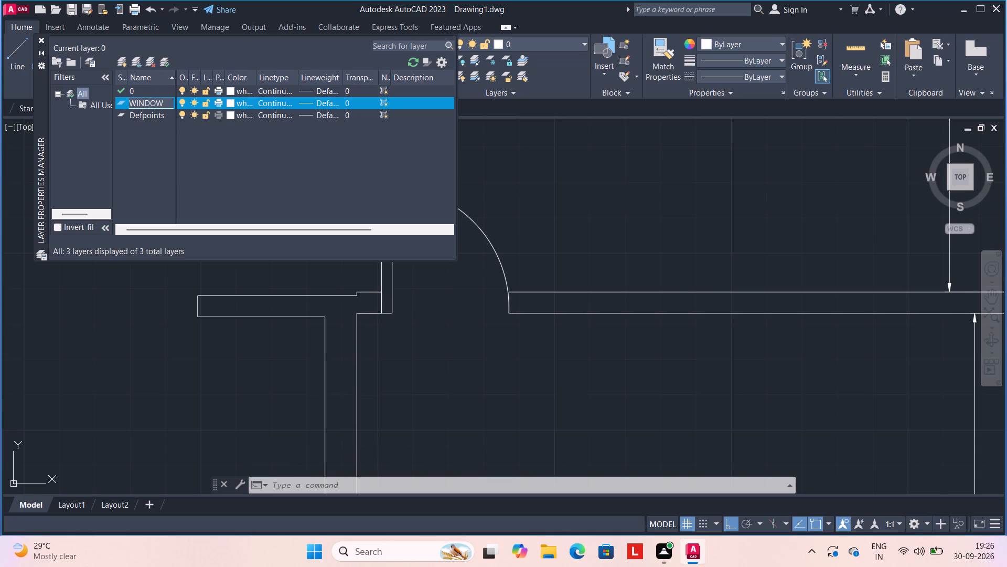
click(231, 101)
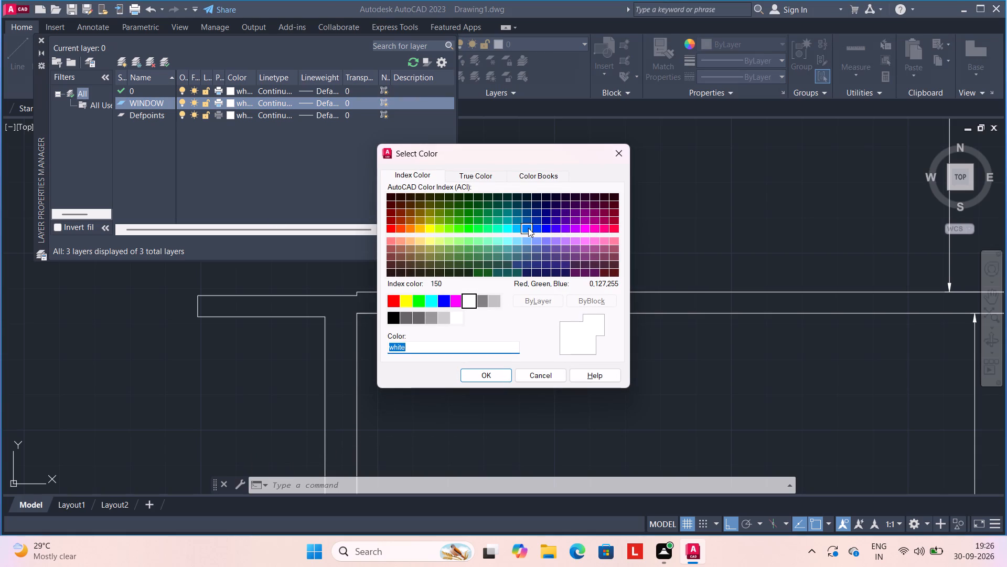
click(529, 228)
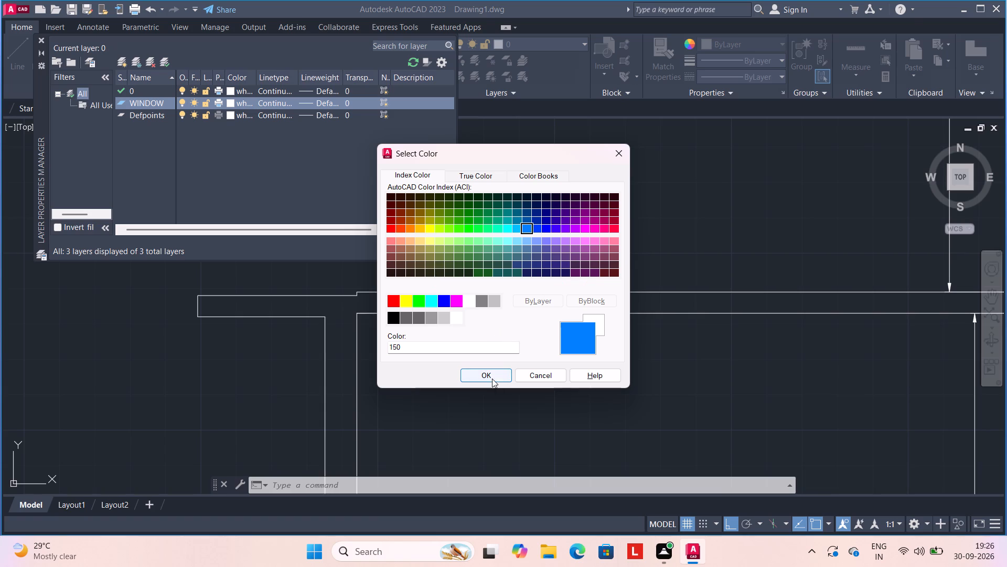
click(491, 377)
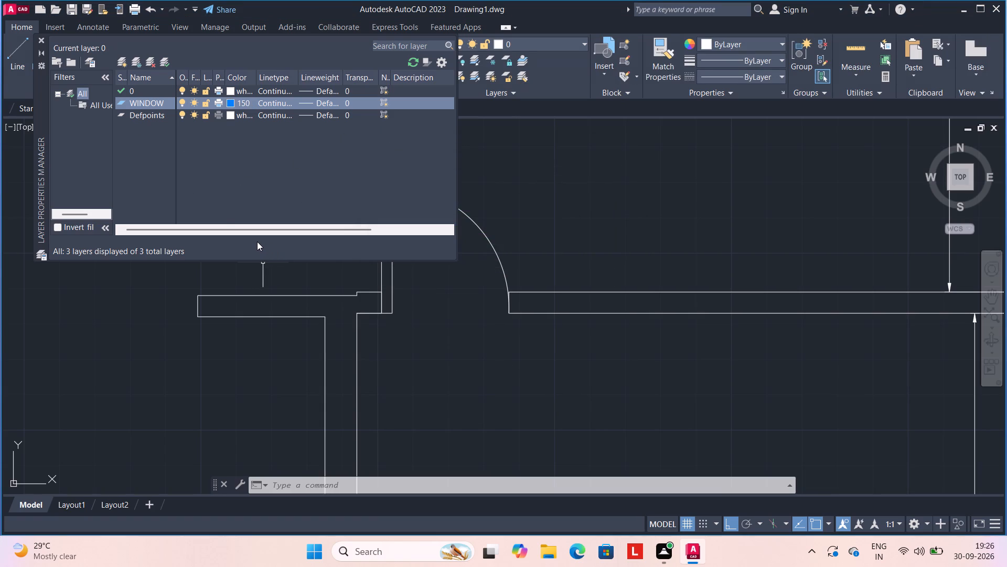
Create a layer named GATE with colour 10 and make it the current layer.
click(125, 59)
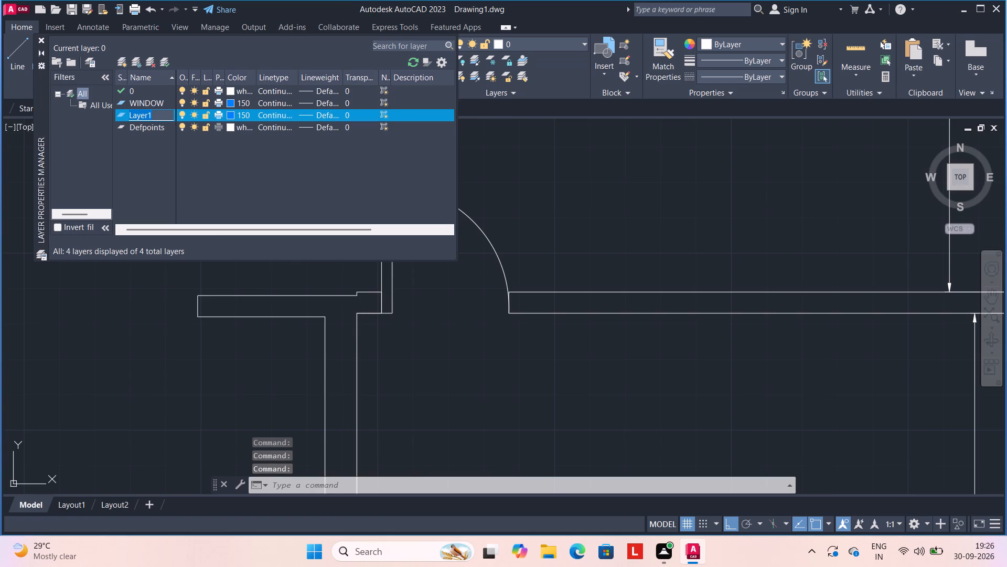
key(BackSpace)
text(GATE)
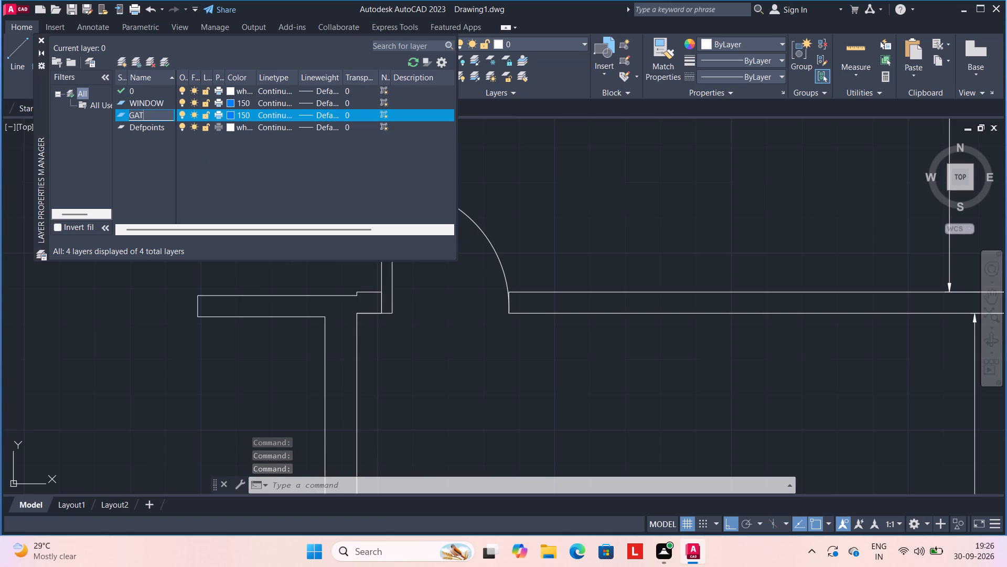
key(space)
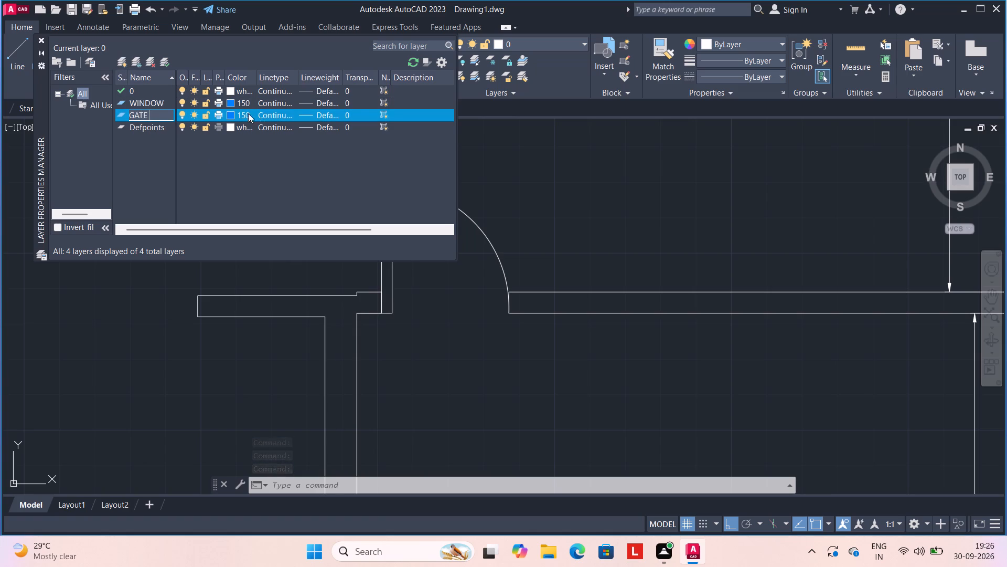
click(234, 116)
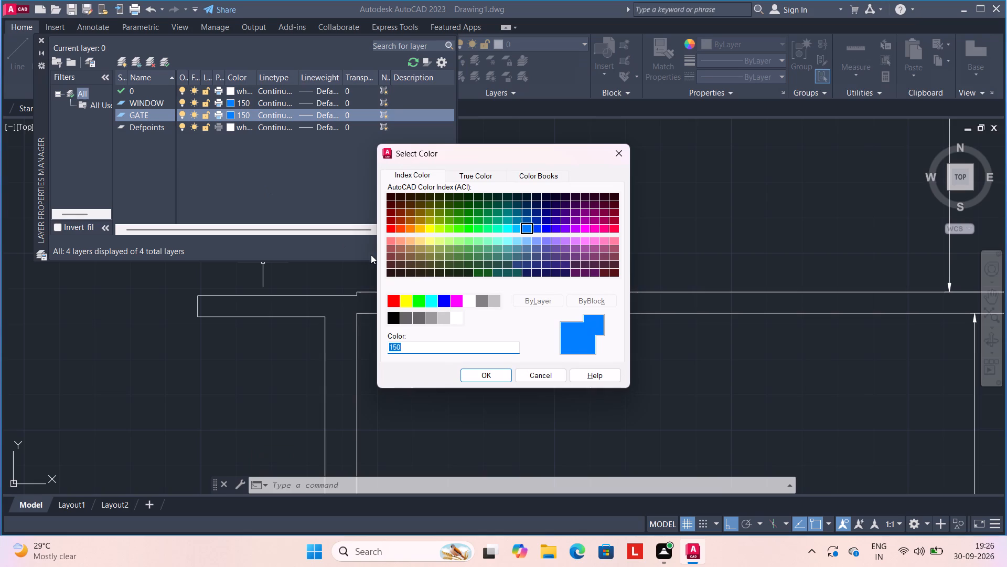
click(392, 227)
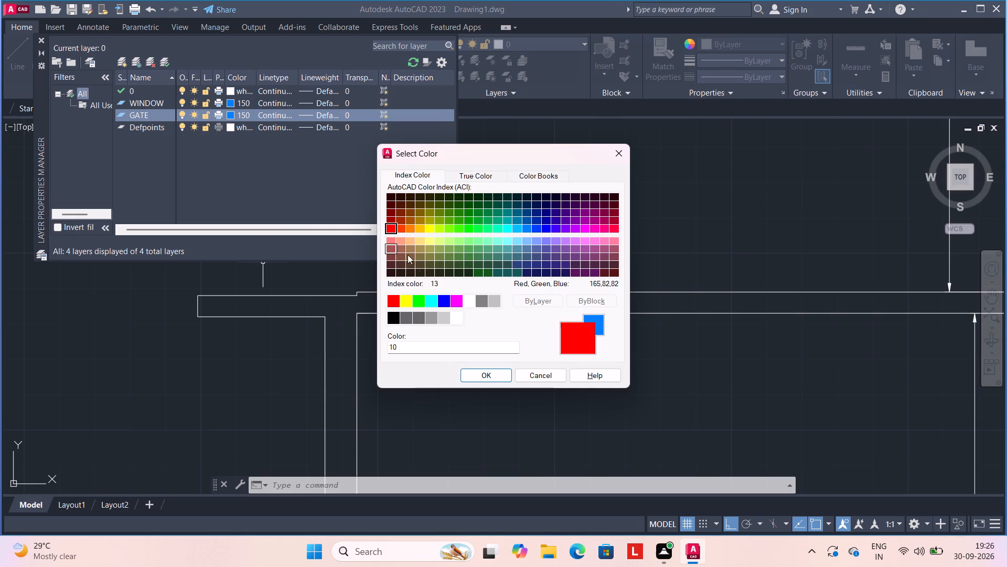
click(476, 378)
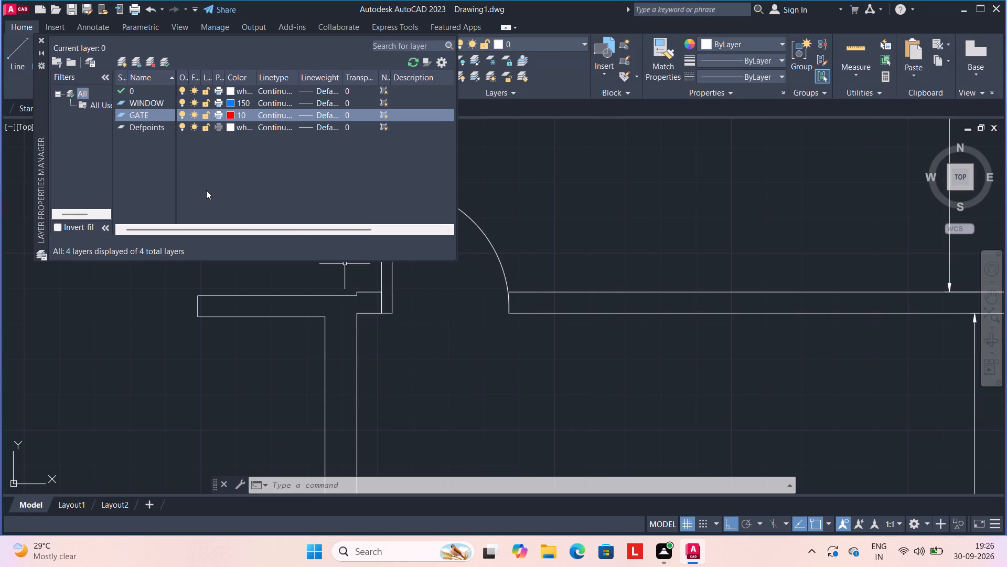
click(164, 64)
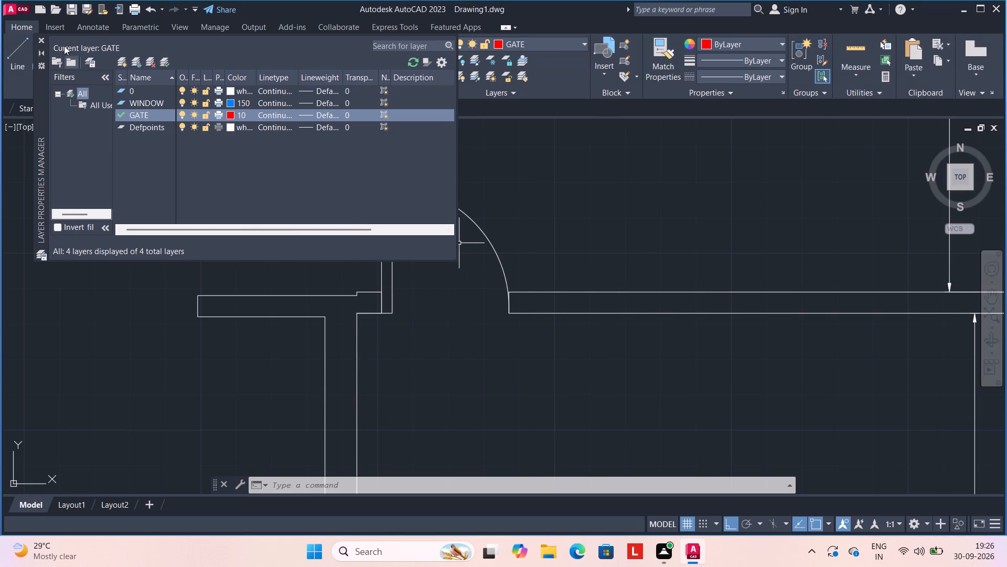
click(38, 38)
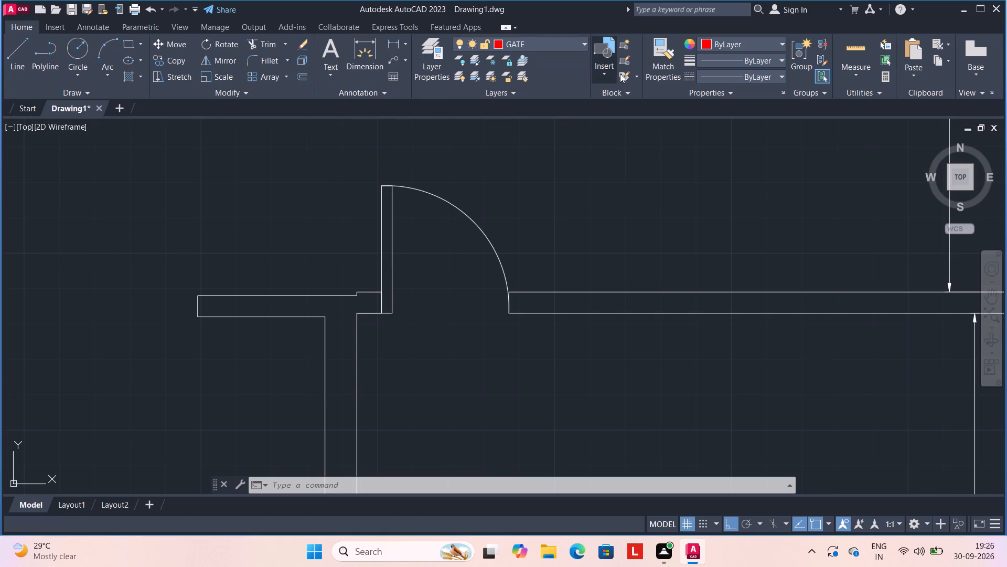
Trim the staircase's upper edge line where it extends past the last tread.
scroll(517, 310, down, 2)
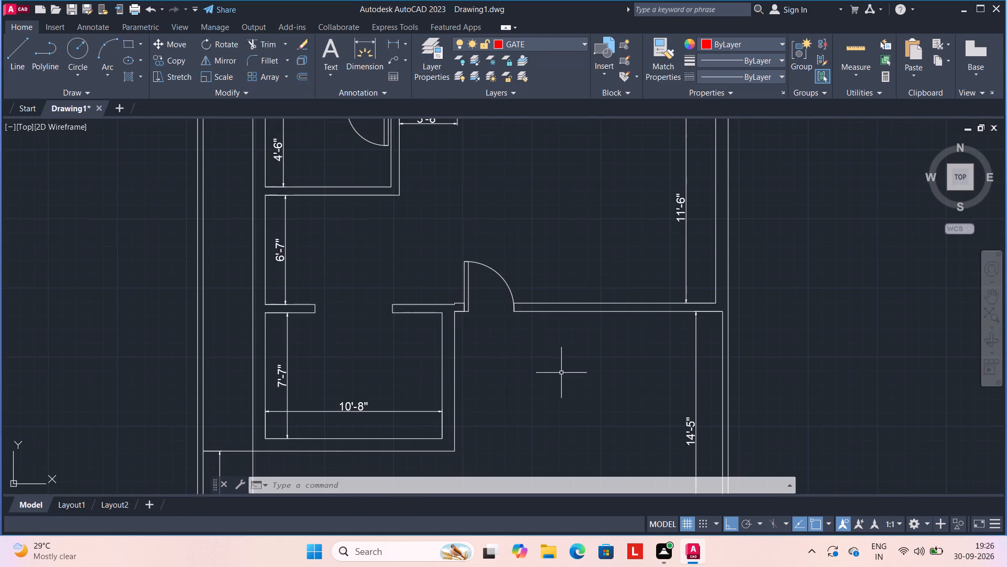
middle_drag(564, 375, 429, 282)
scroll(417, 271, down, 1)
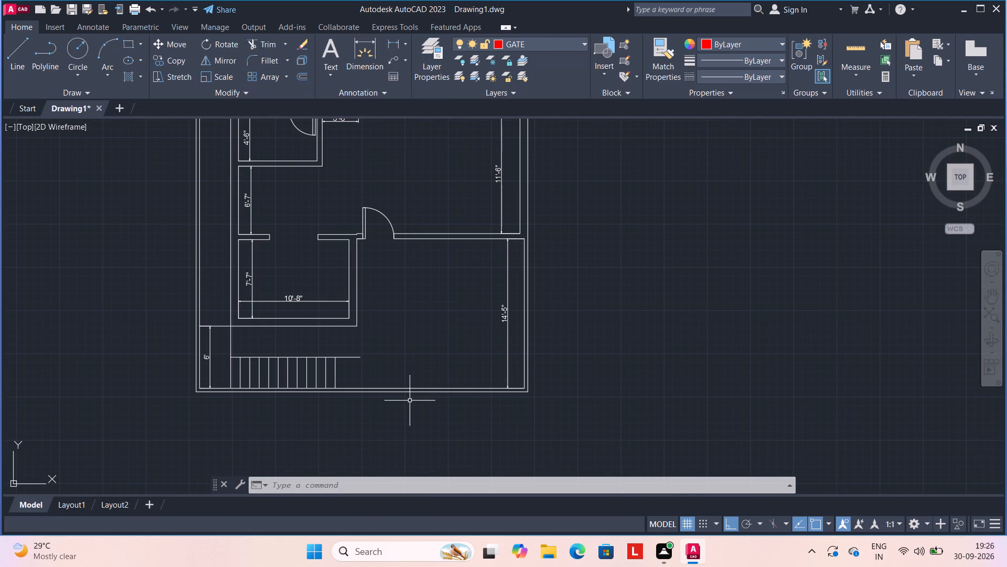
scroll(338, 396, up, 2)
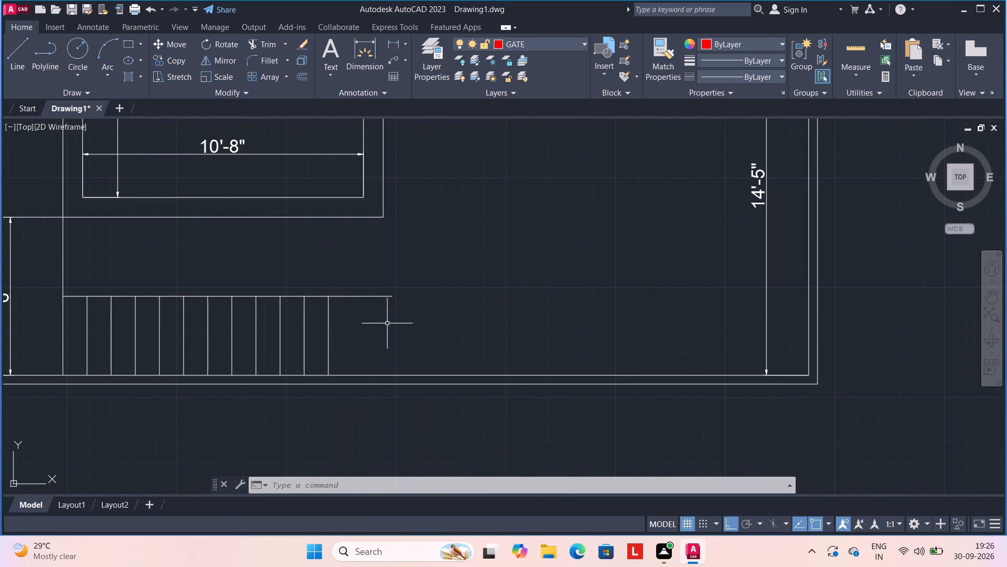
text(TR)
key(space)
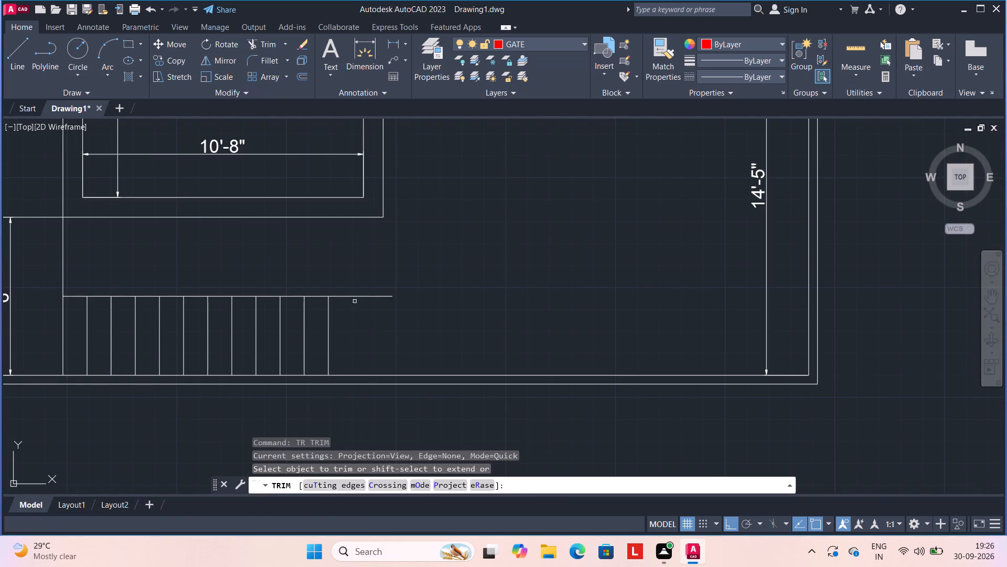
click(350, 284)
click(360, 312)
key(Escape)
scroll(381, 337, down, 2)
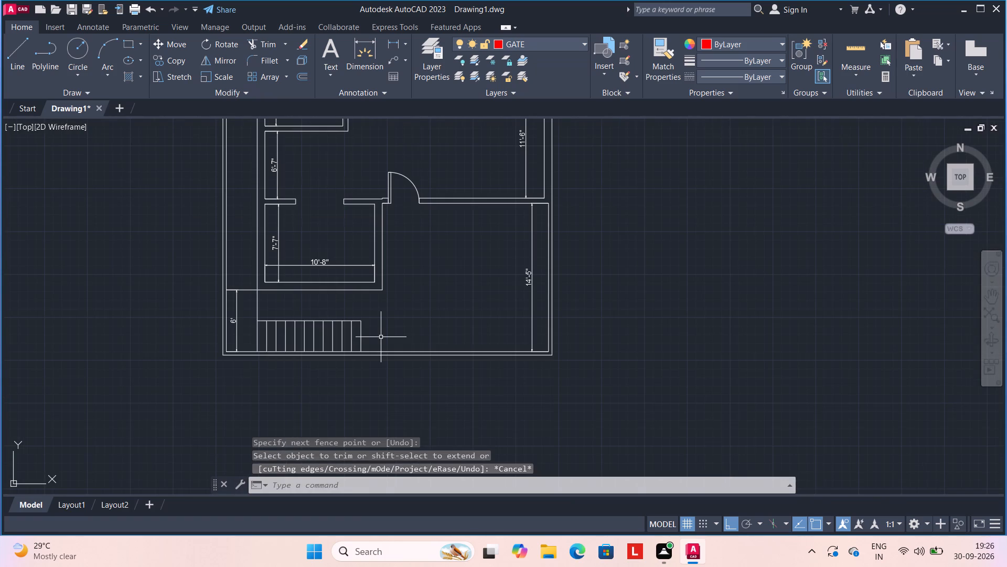
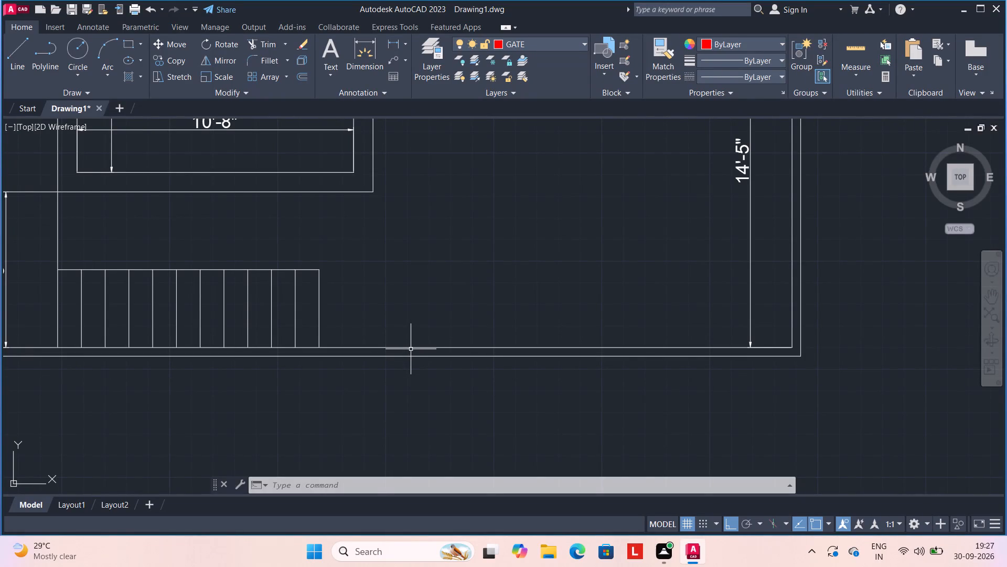
On layer 0, draw a short vertical line across the thickness of the bottom outer wall, just right of the staircase.
scroll(410, 349, down, 1)
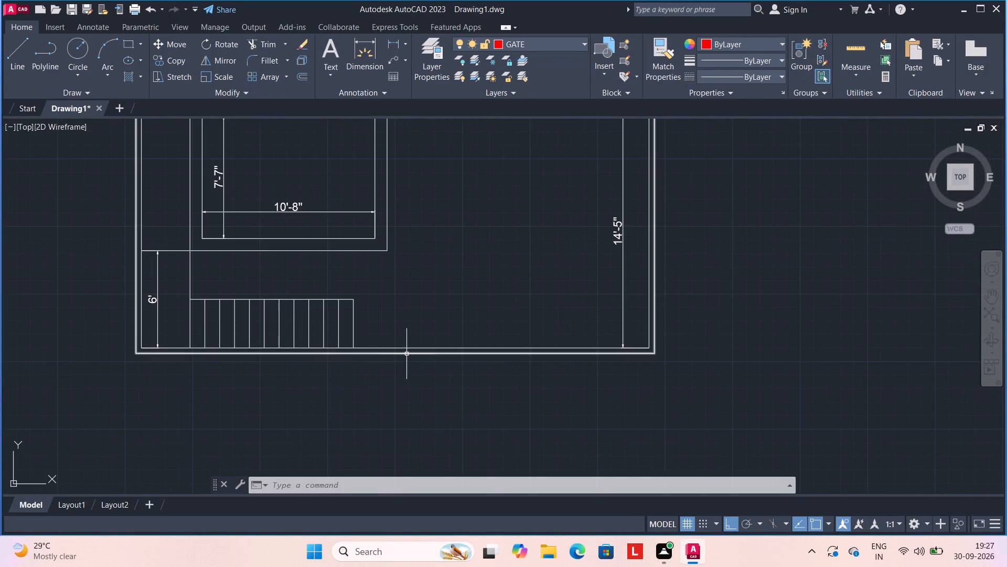
scroll(406, 354, up, 4)
key(Escape)
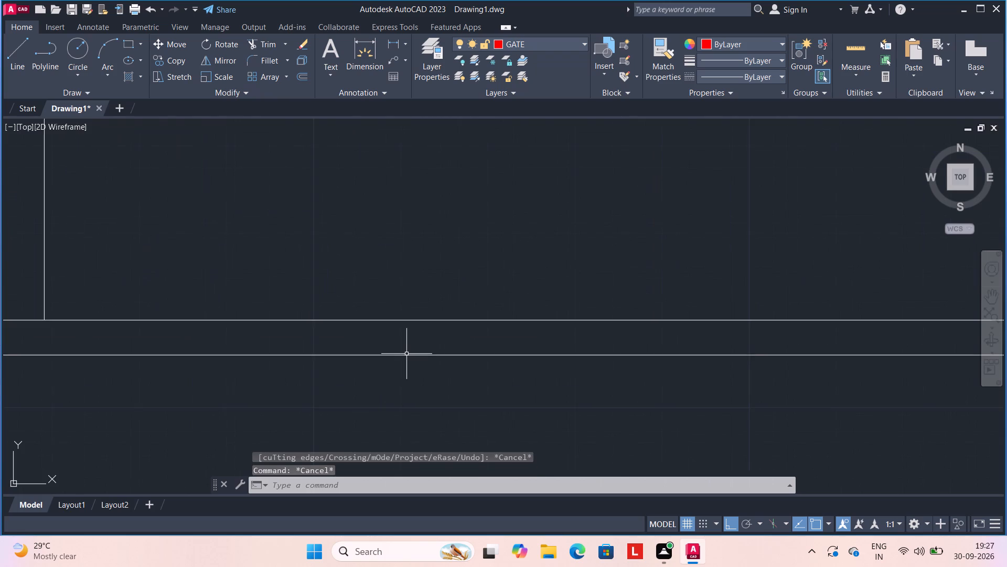
scroll(406, 354, down, 2)
click(512, 43)
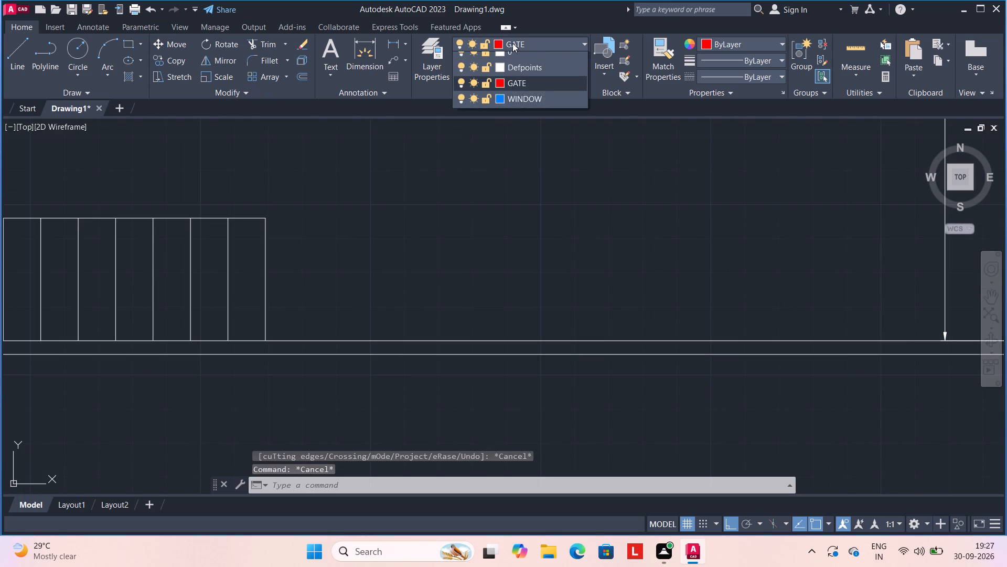
click(509, 60)
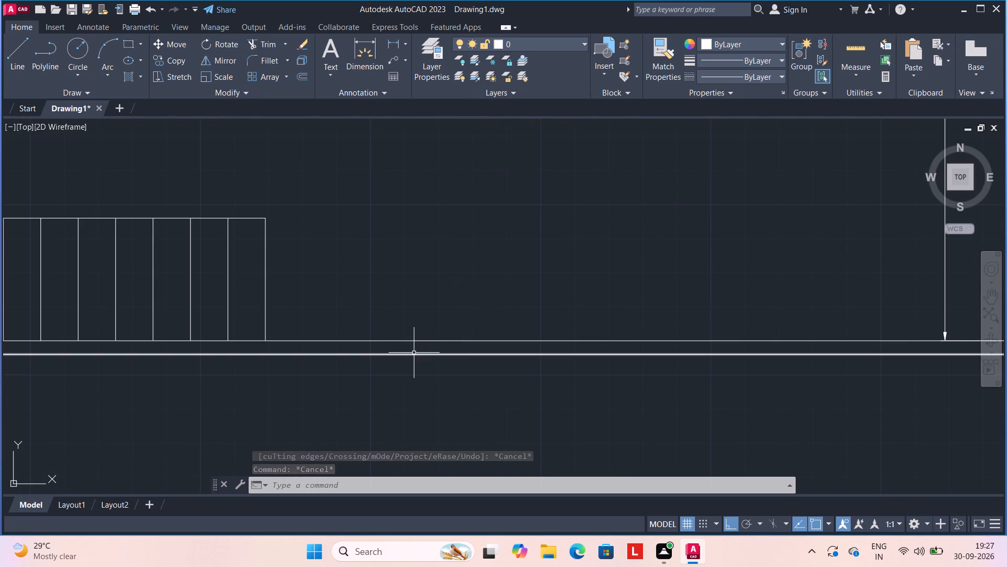
text(L)
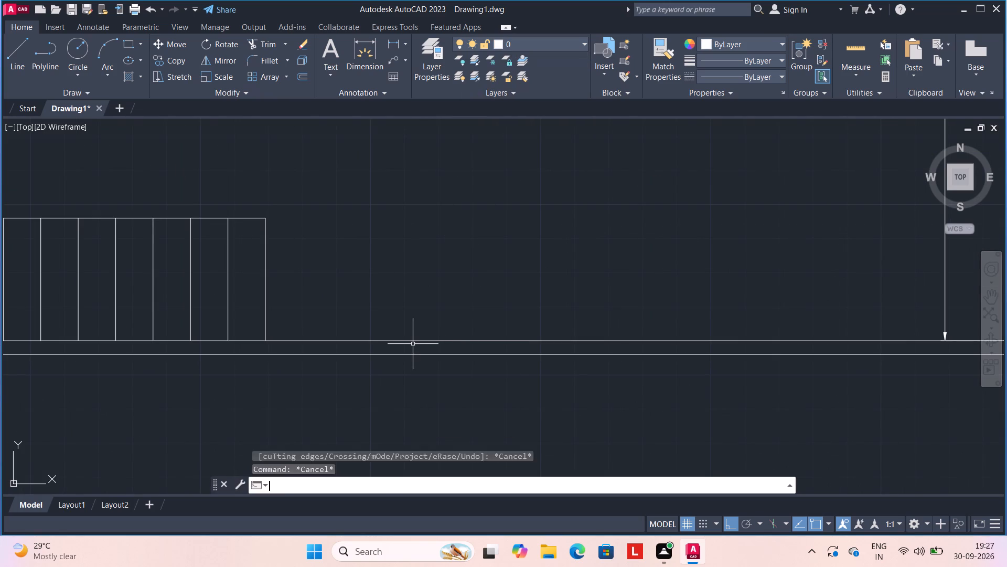
key(space)
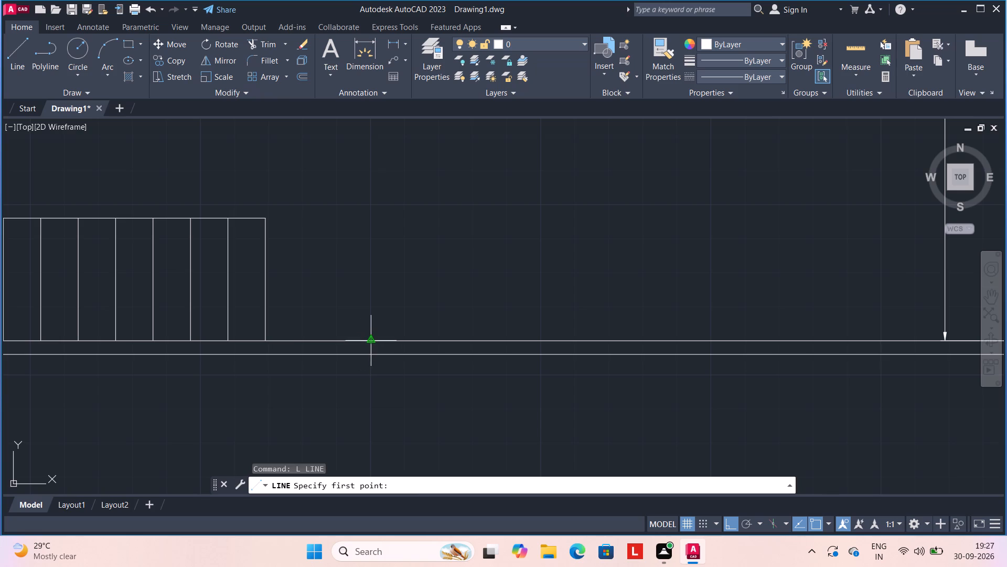
click(368, 343)
click(370, 352)
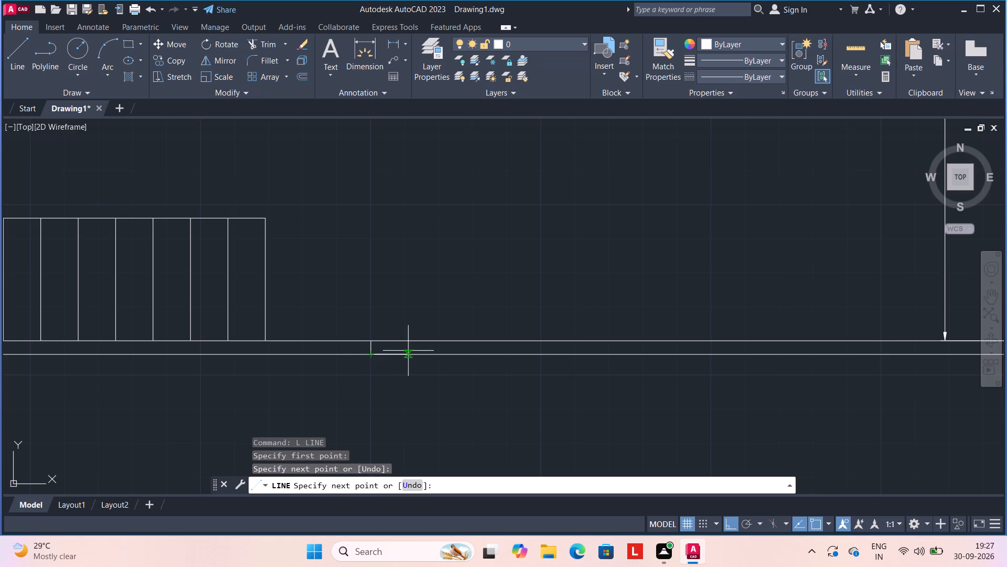
key(Escape)
Offset the short wall line 6' to the right twice in succession along the bottom outer wall.
scroll(490, 355, down, 1)
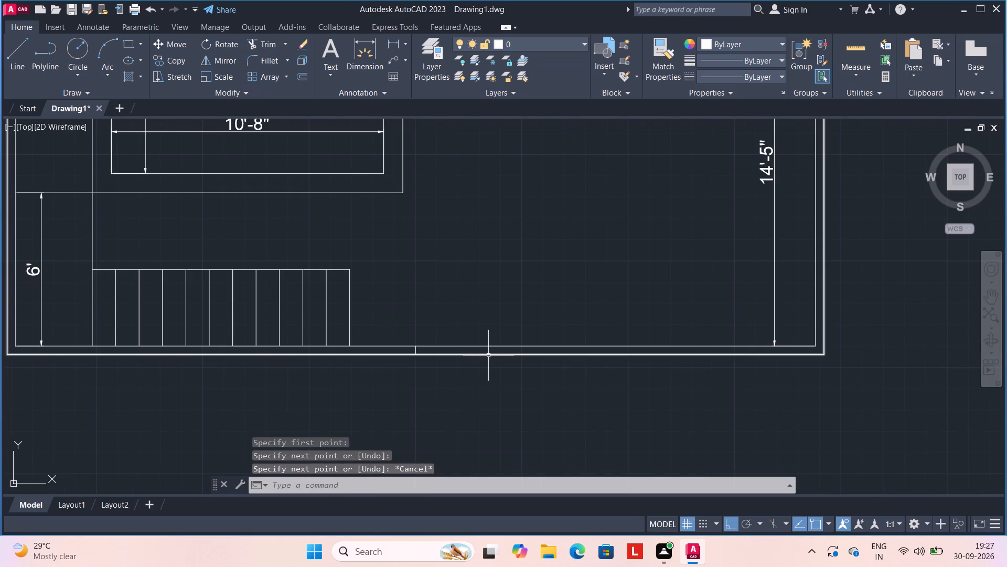
key(o)
key(Return)
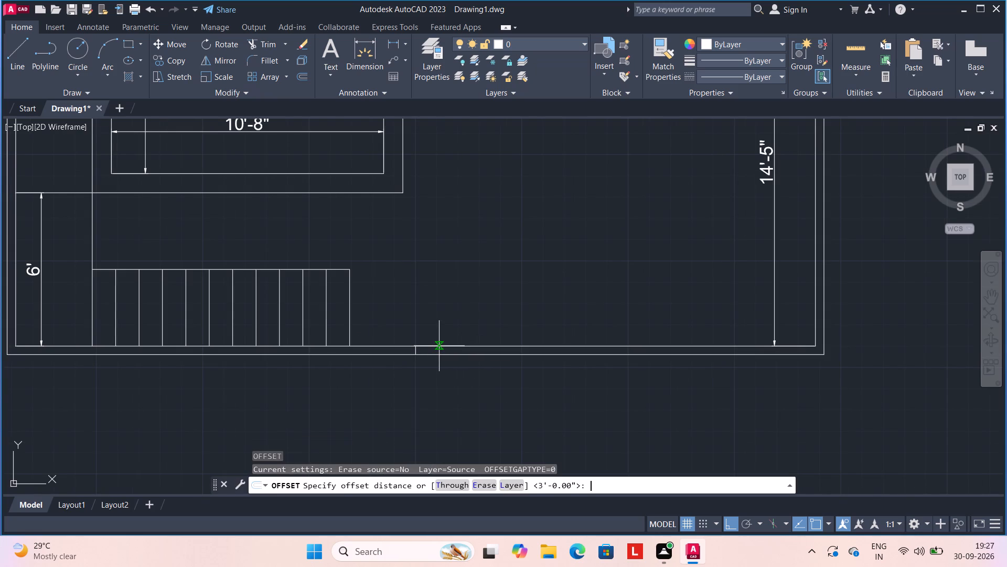
scroll(419, 352, up, 3)
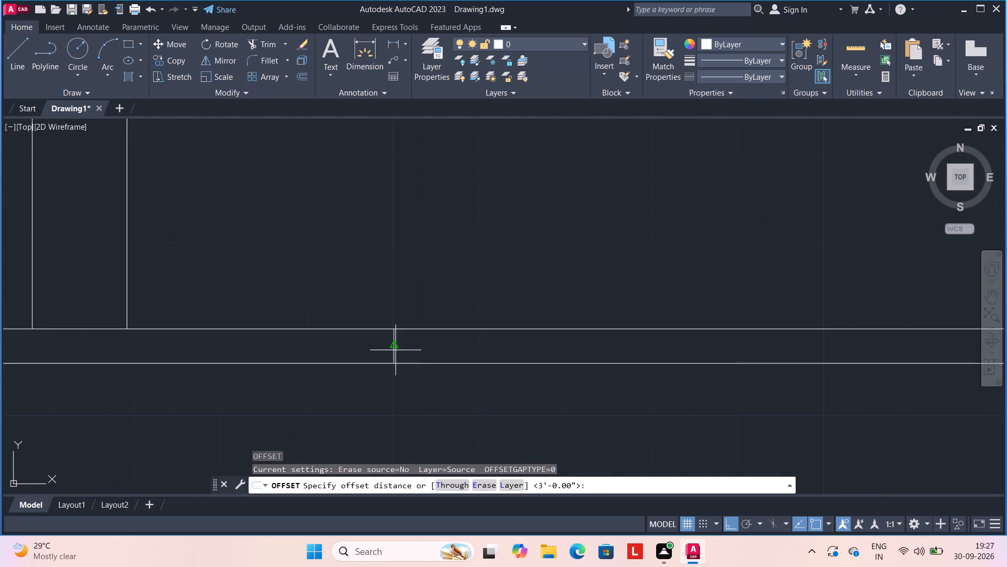
text(6')
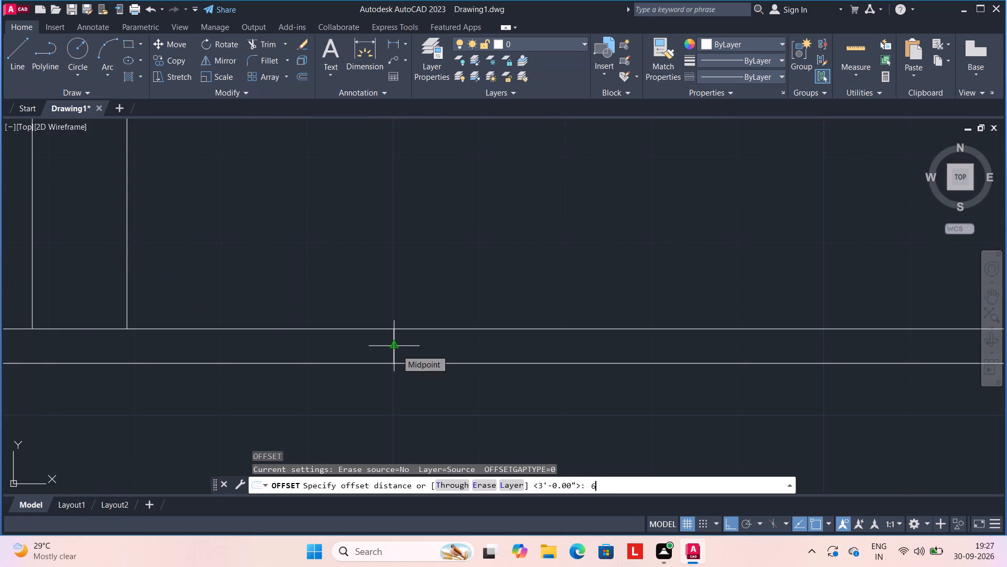
key(Return)
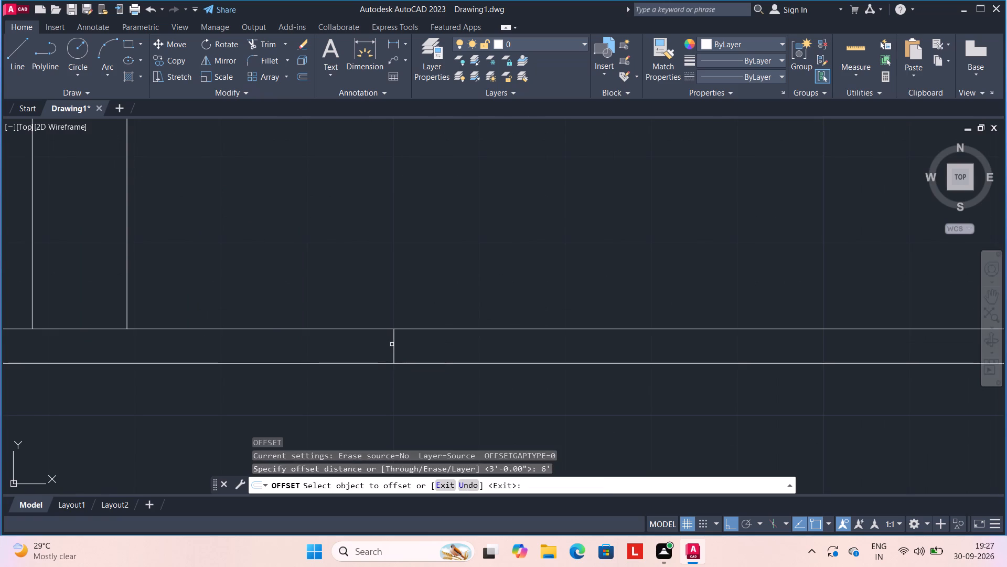
click(394, 345)
click(521, 351)
scroll(522, 352, down, 2)
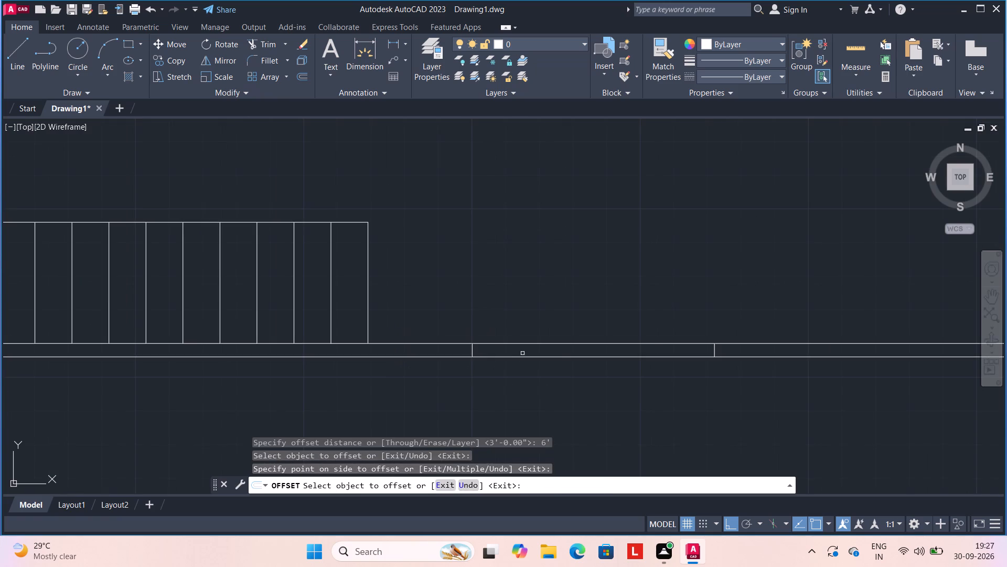
scroll(617, 358, down, 2)
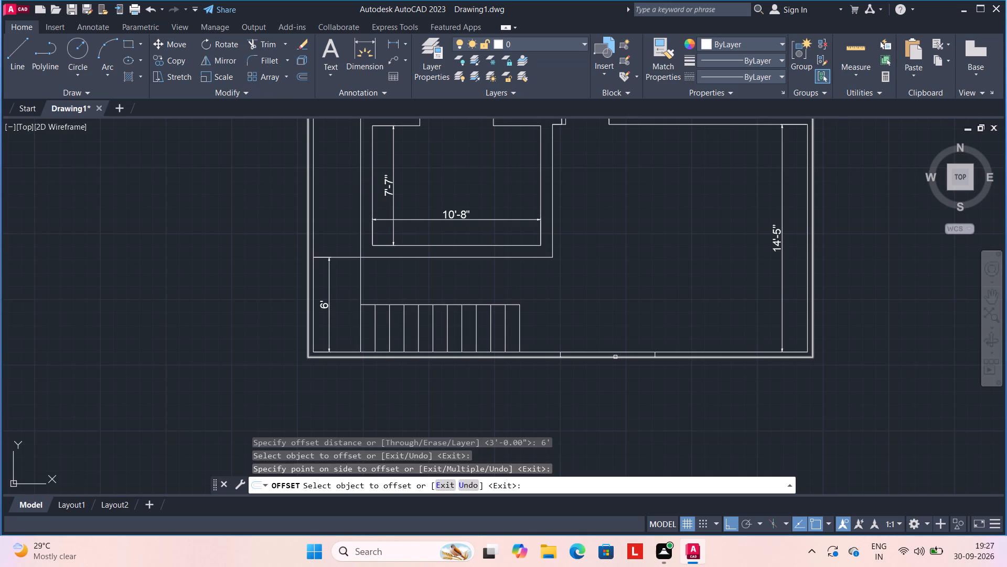
scroll(657, 359, up, 3)
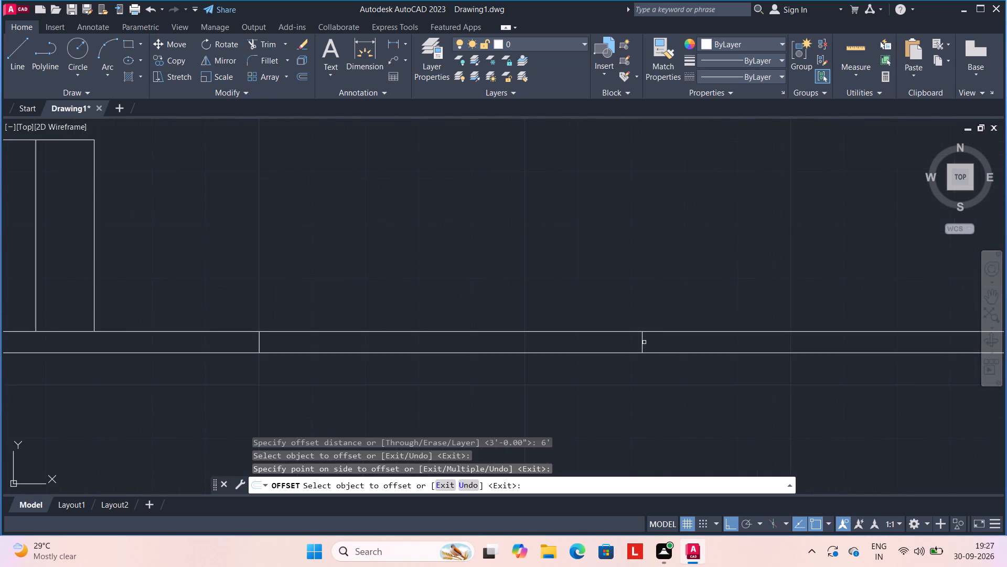
click(641, 341)
click(747, 341)
scroll(747, 341, down, 2)
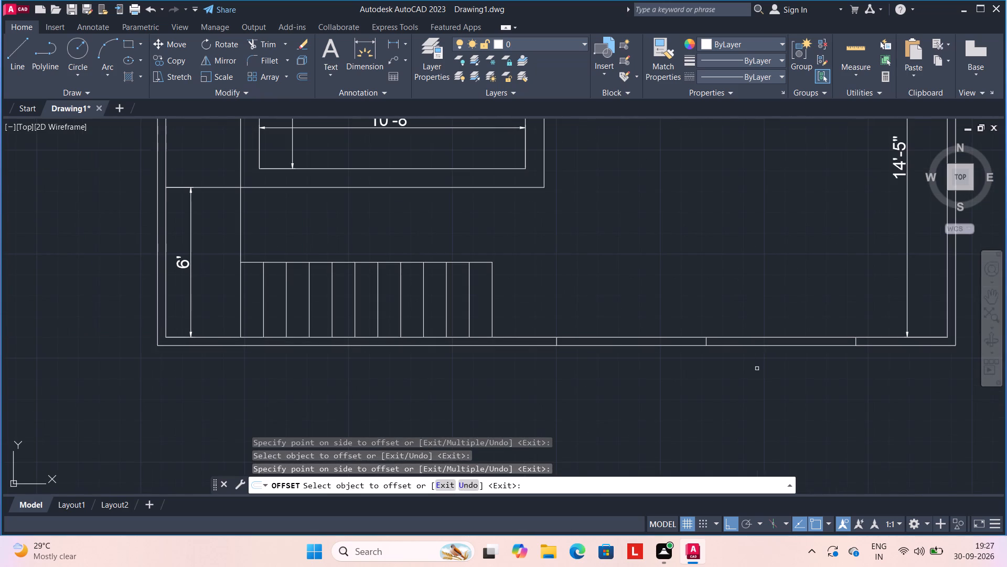
middle_drag(758, 370, 579, 386)
key(Escape)
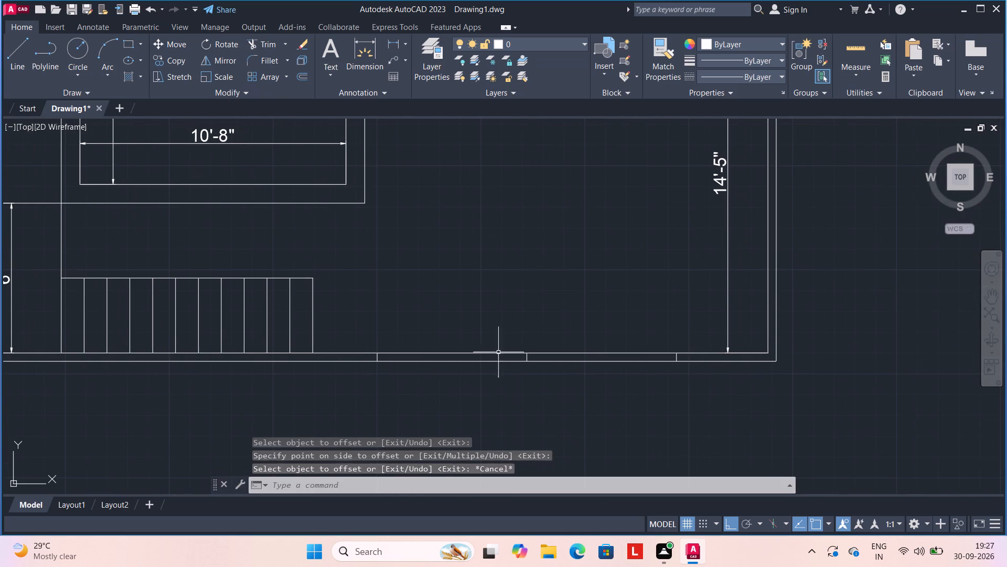
Trim both bottom wall lines between the outer two short lines and remove the middle short line to open the gate gap.
click(487, 335)
key(Escape)
text(TR)
key(space)
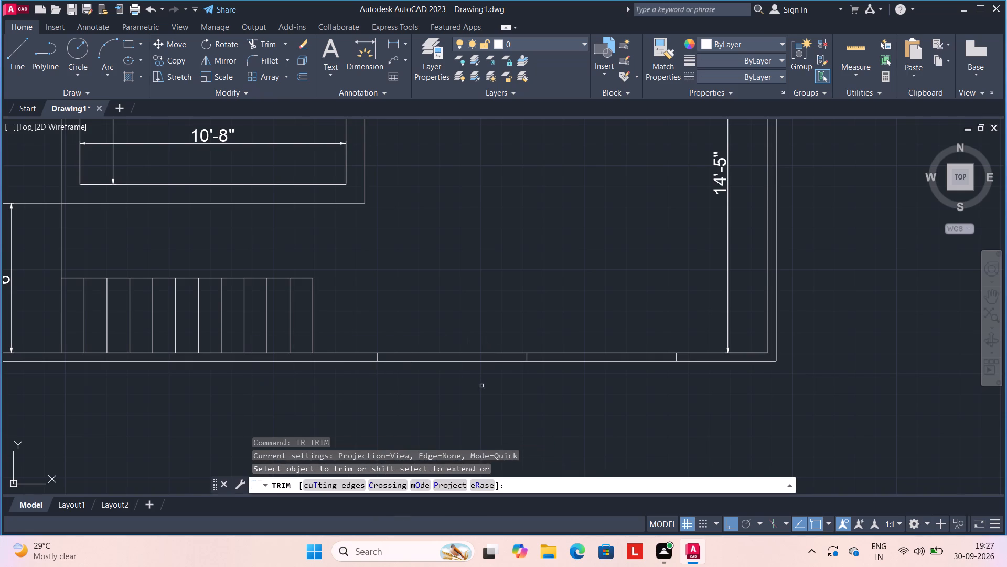
click(470, 351)
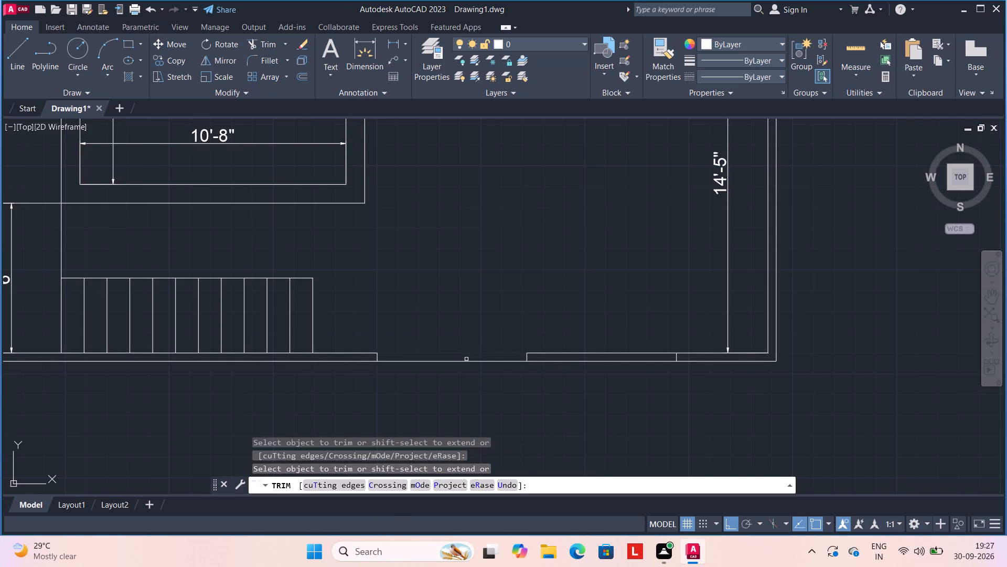
click(466, 359)
click(467, 371)
click(562, 337)
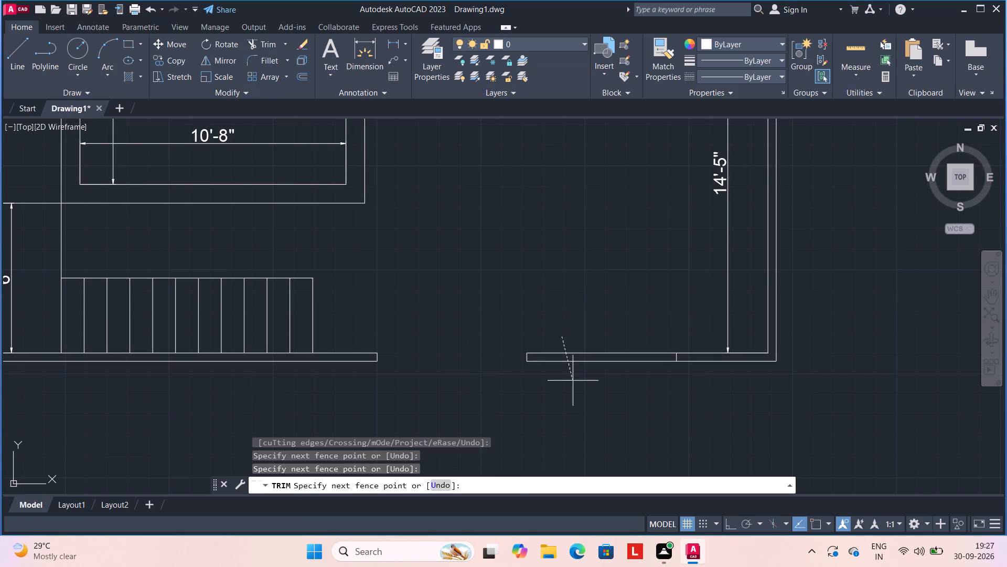
click(573, 382)
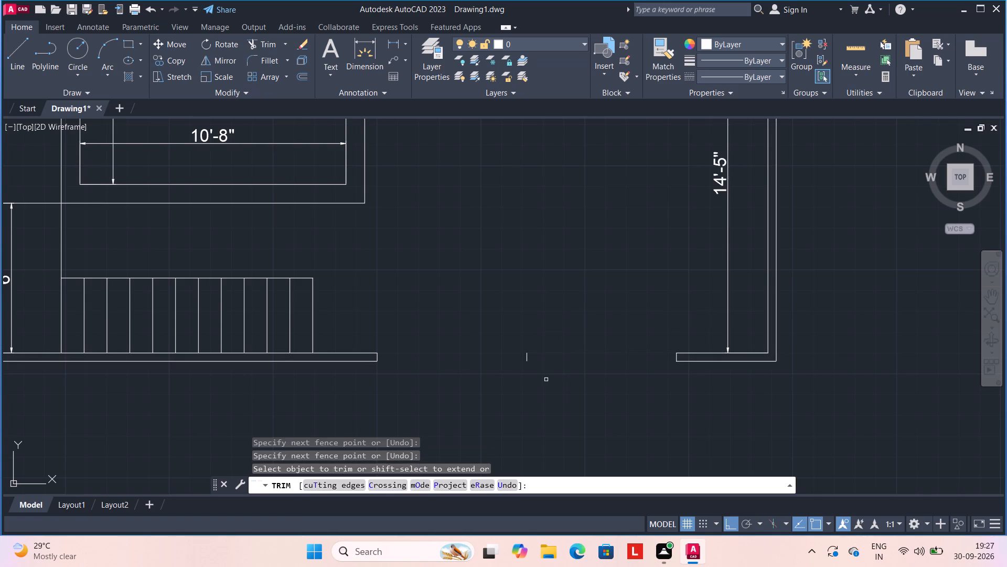
click(527, 360)
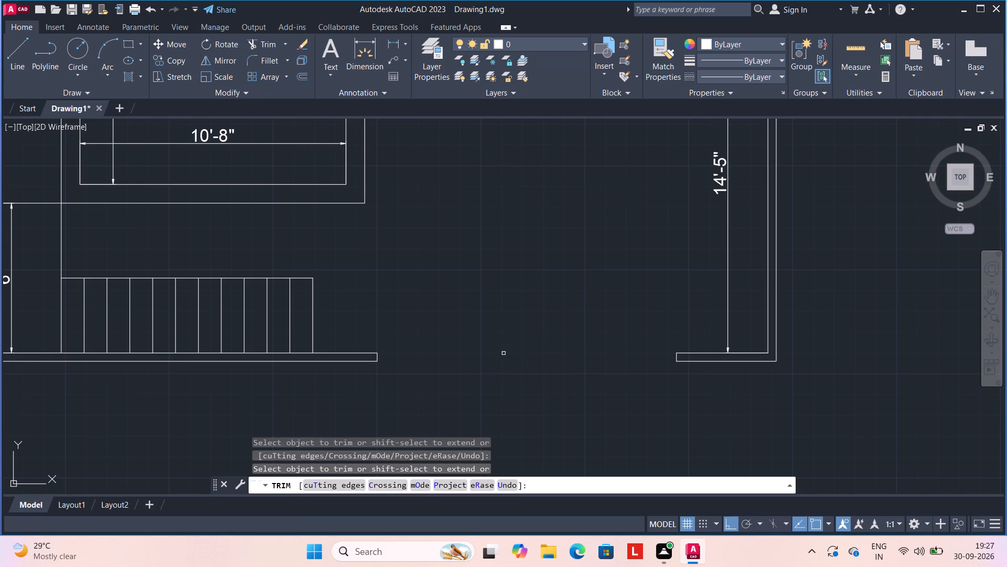
key(Escape)
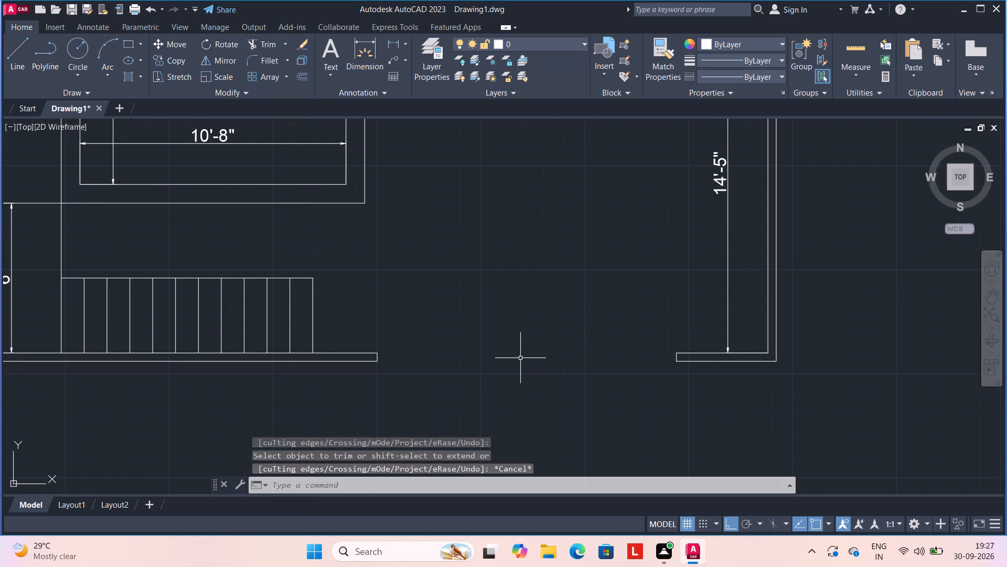
key(Escape)
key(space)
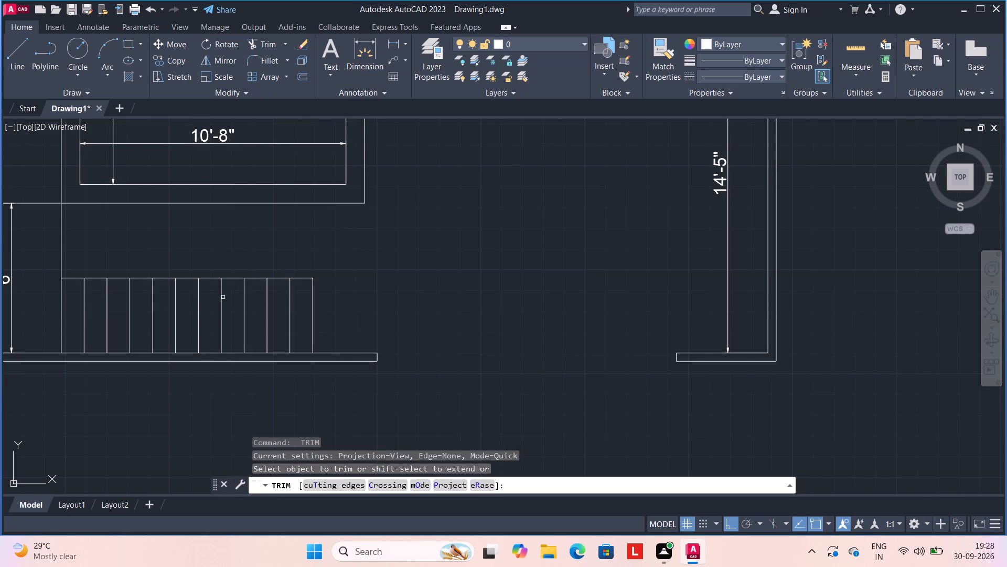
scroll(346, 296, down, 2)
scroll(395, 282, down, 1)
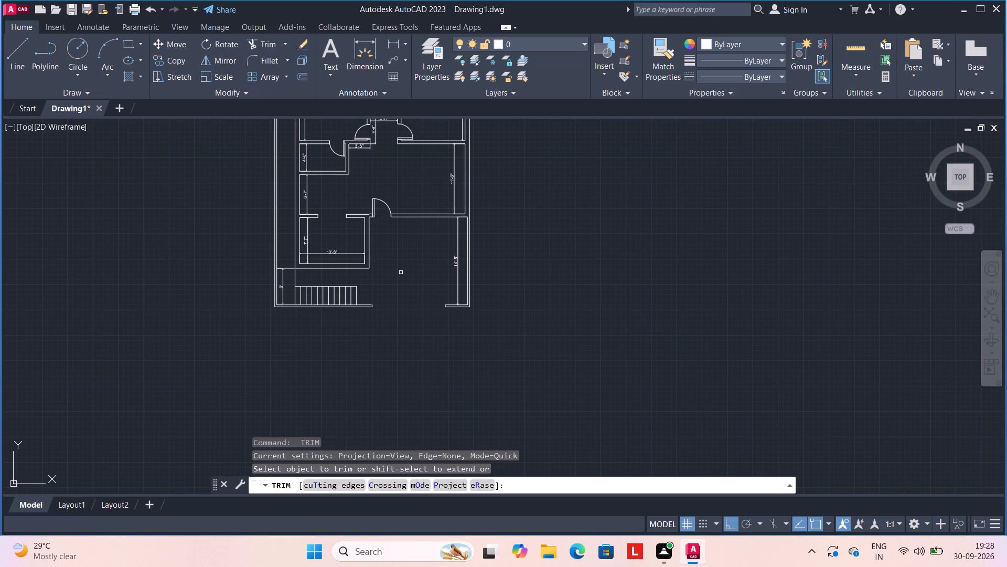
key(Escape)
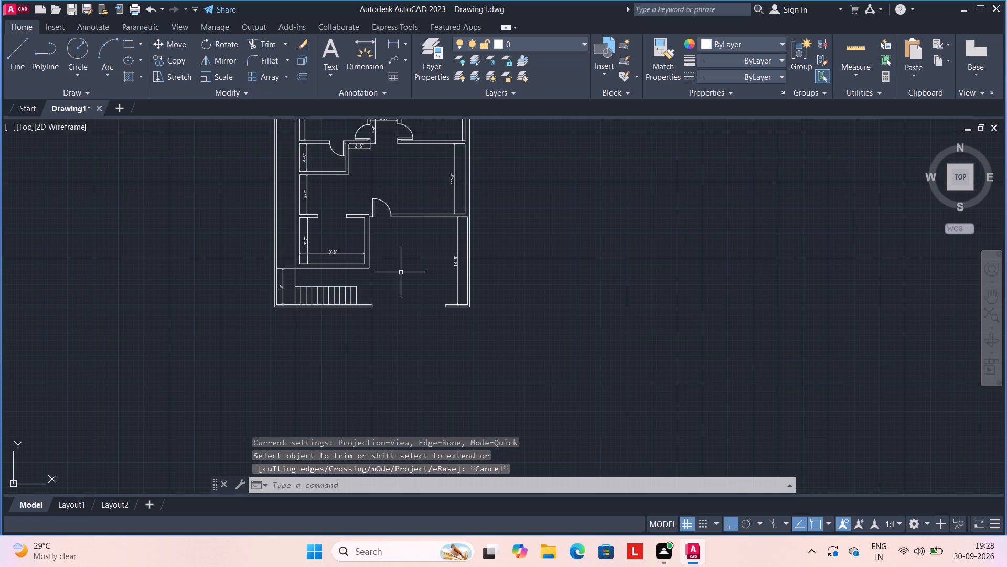
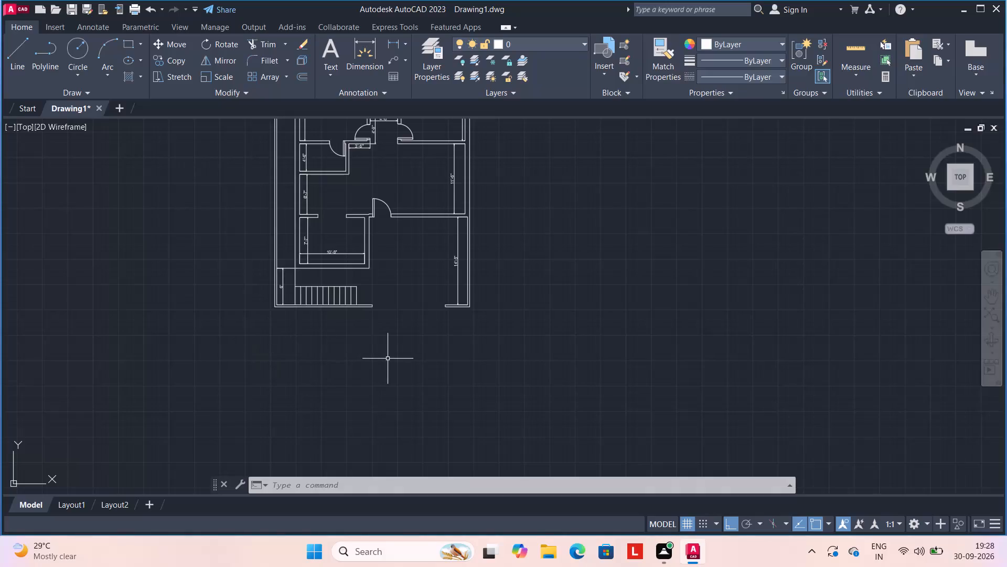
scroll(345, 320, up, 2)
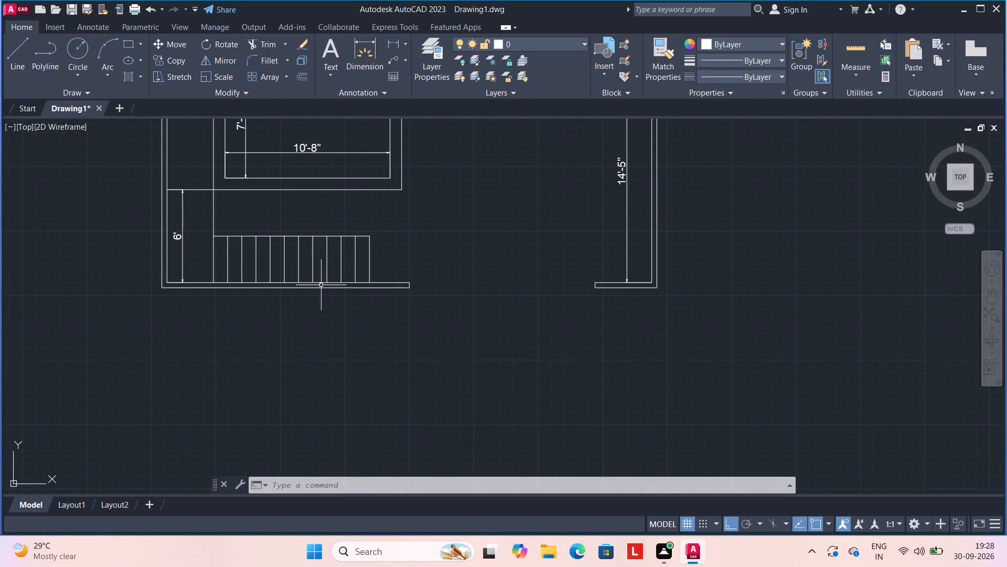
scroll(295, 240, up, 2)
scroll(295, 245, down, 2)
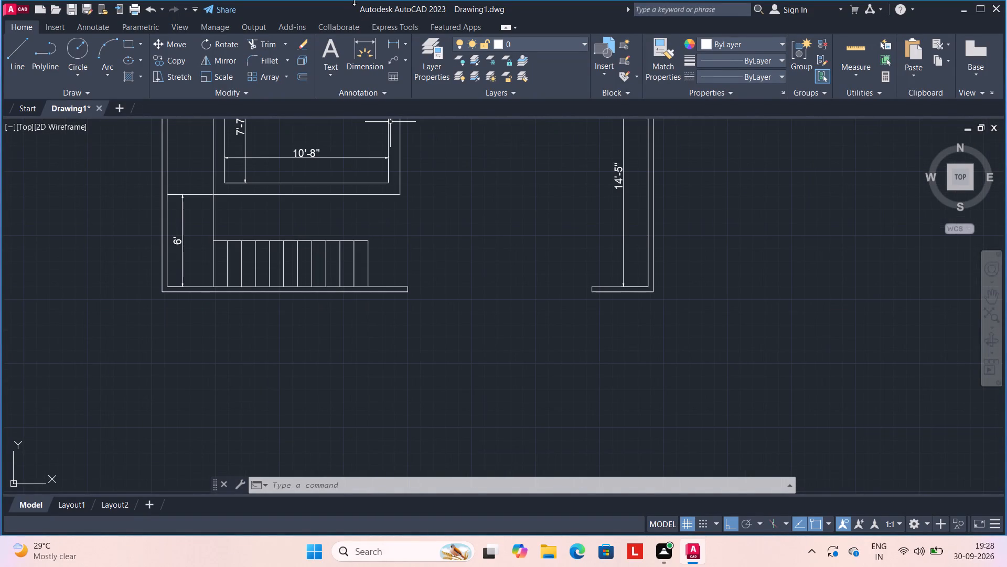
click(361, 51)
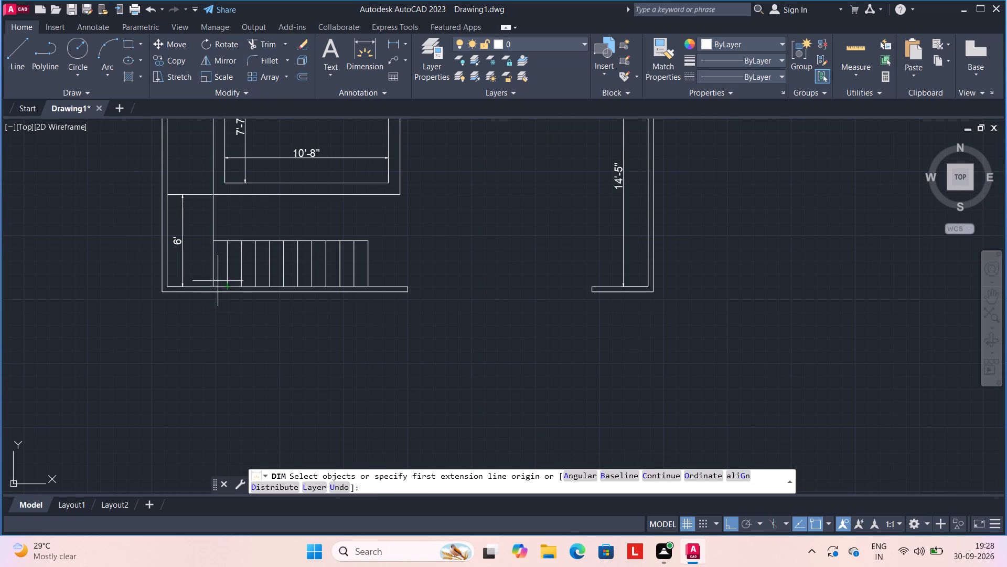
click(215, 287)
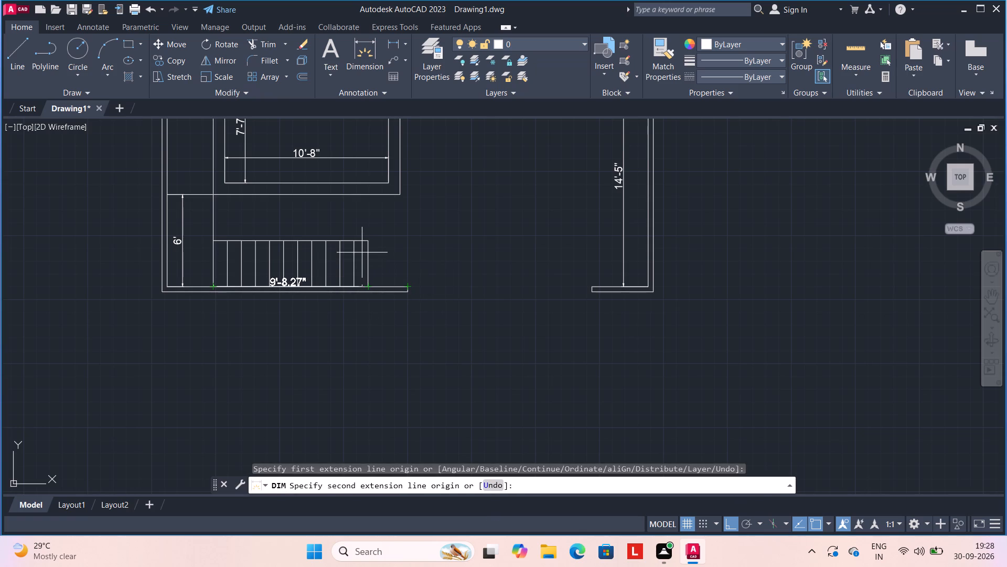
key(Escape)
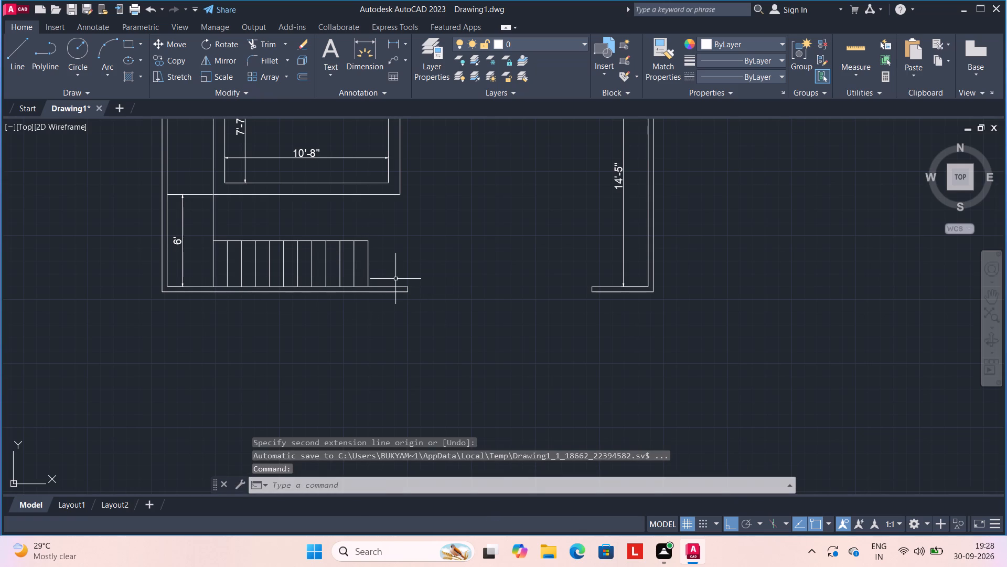
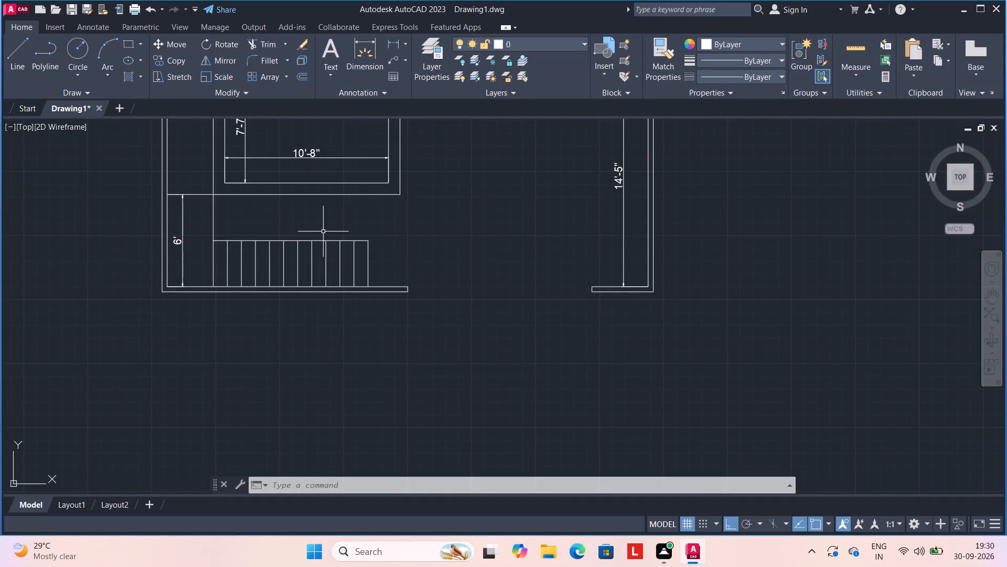
Insert the Bed - Queen block from the Home - Space Planner blocks in DesignCenter, in the empty space just west of the plan.
scroll(324, 231, down, 1)
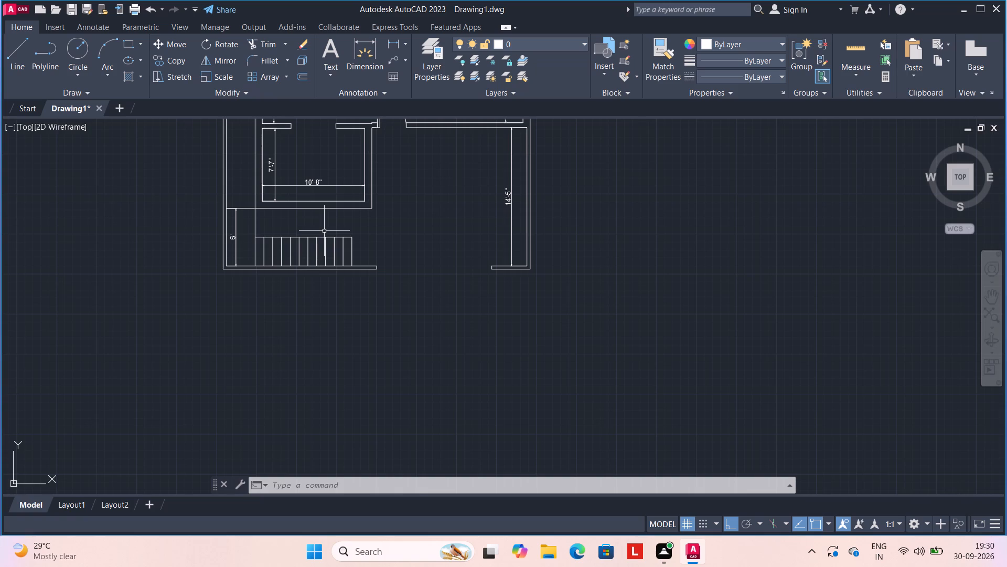
scroll(239, 201, down, 2)
middle_drag(259, 181, 239, 301)
scroll(261, 259, up, 4)
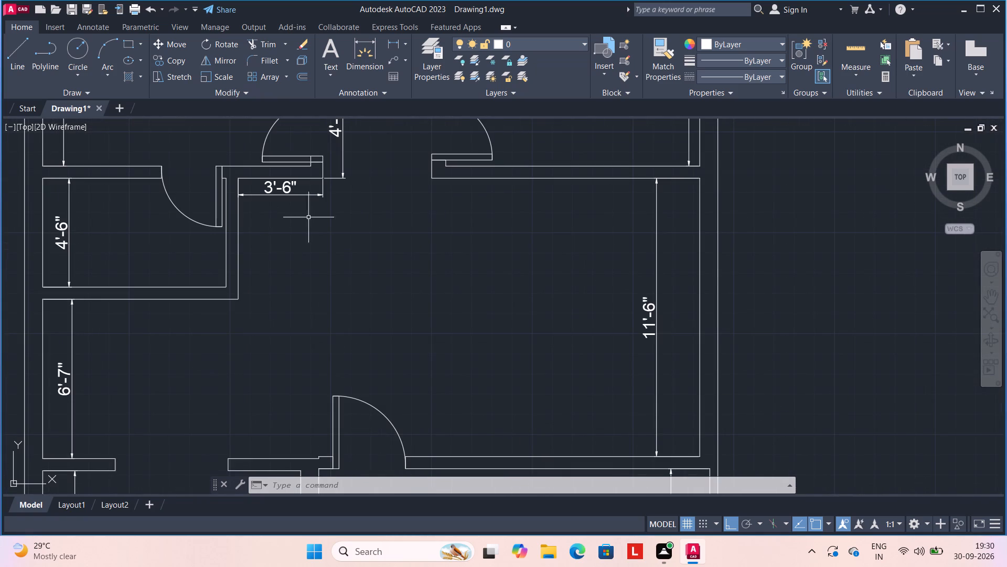
scroll(370, 240, down, 2)
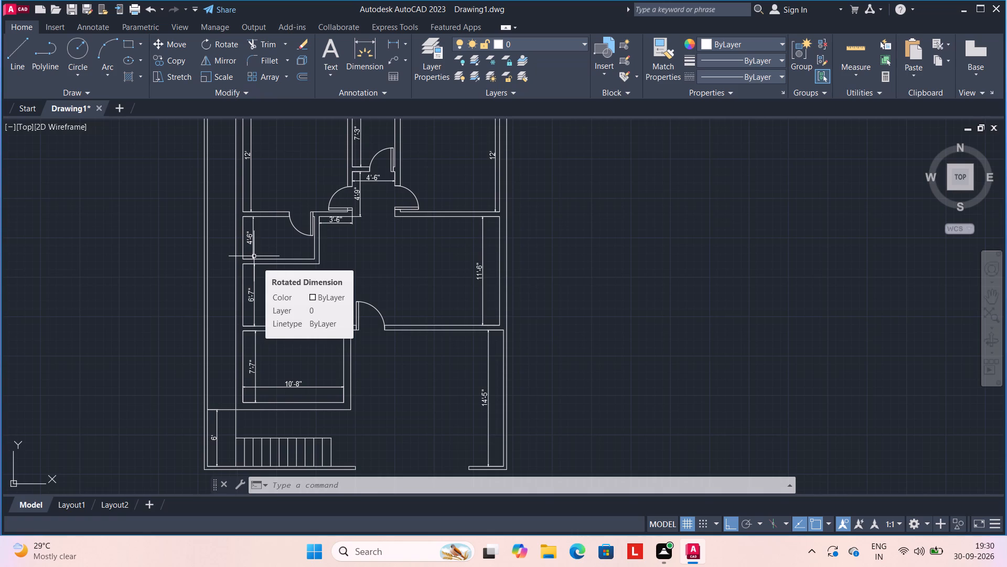
key(ctrl+2)
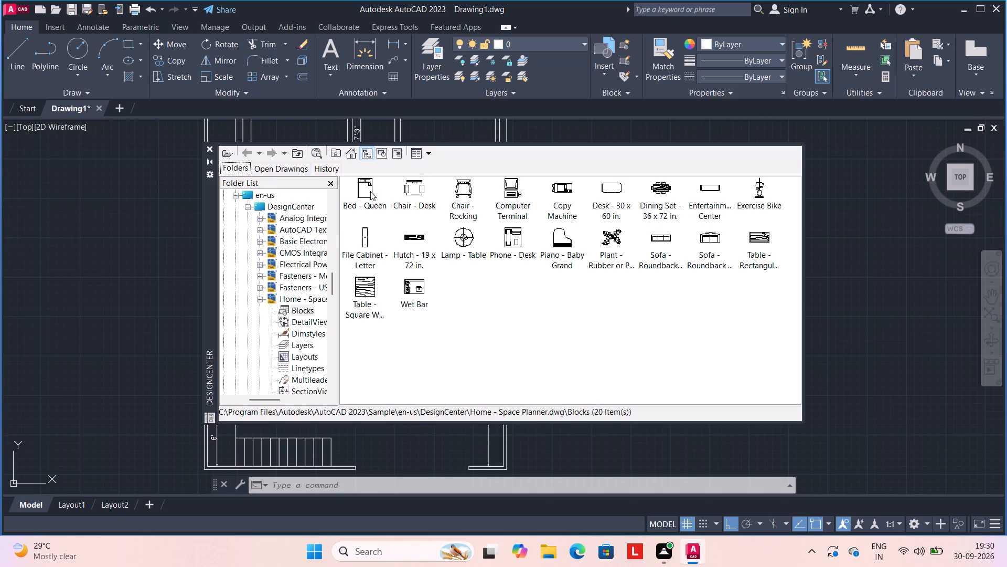
drag(363, 191, 149, 232)
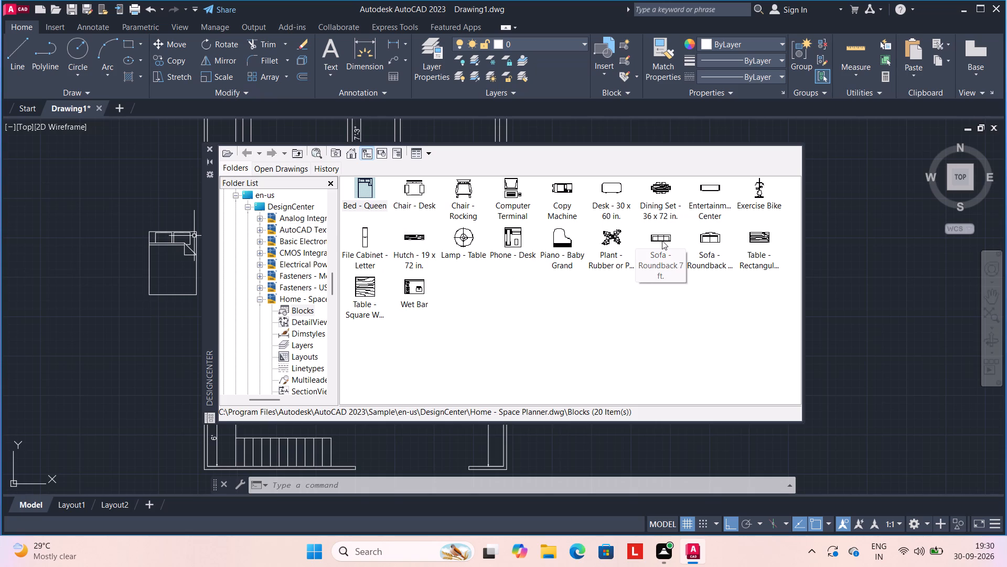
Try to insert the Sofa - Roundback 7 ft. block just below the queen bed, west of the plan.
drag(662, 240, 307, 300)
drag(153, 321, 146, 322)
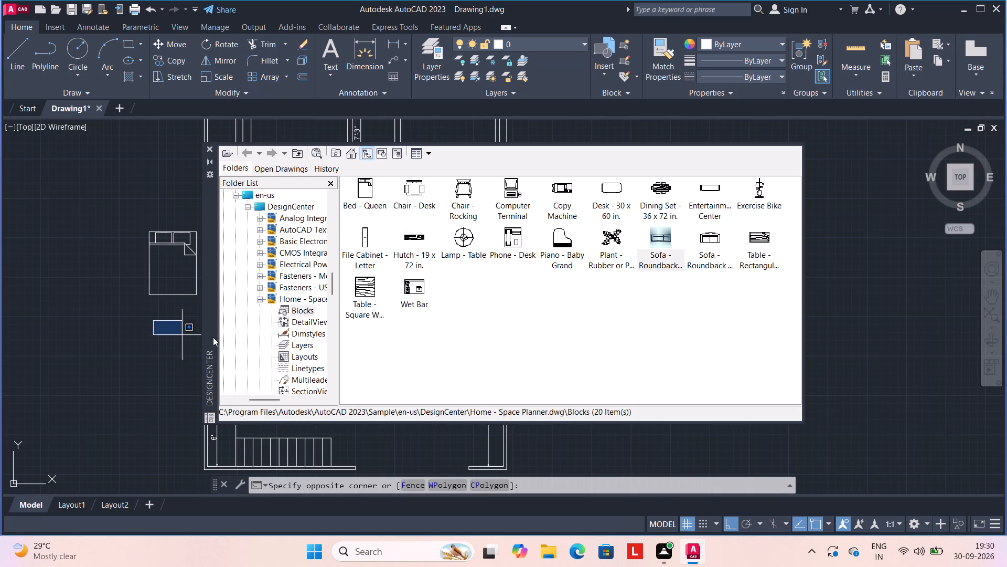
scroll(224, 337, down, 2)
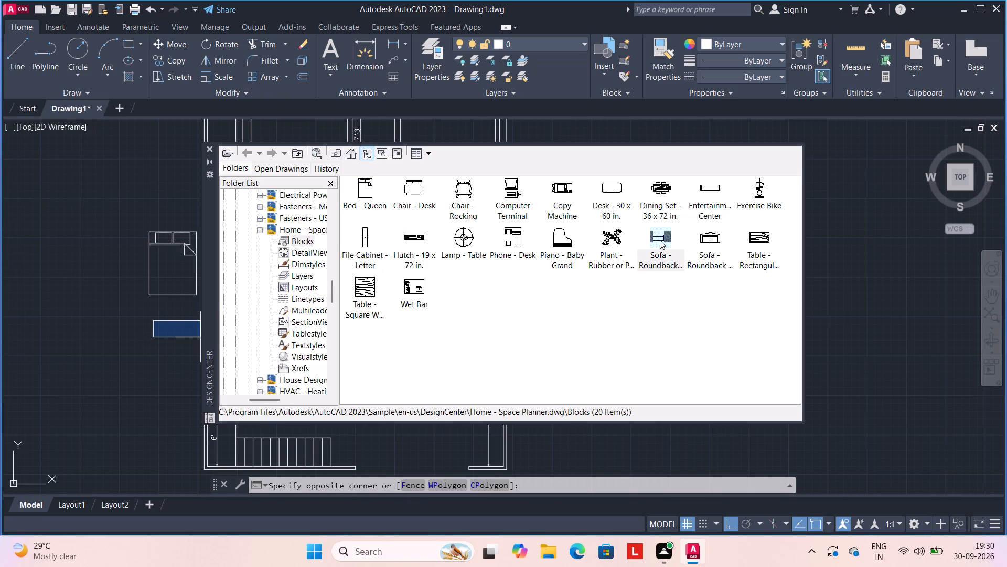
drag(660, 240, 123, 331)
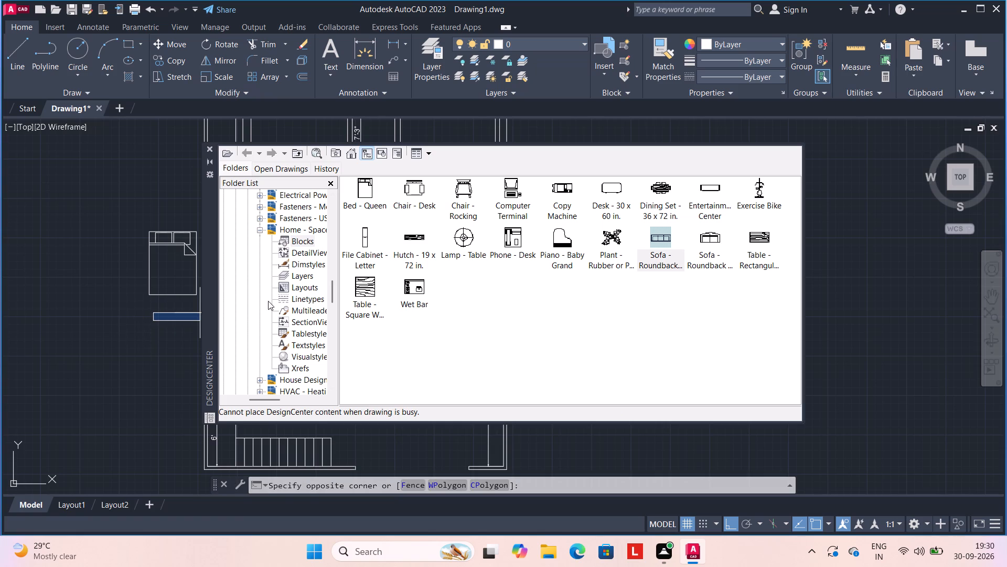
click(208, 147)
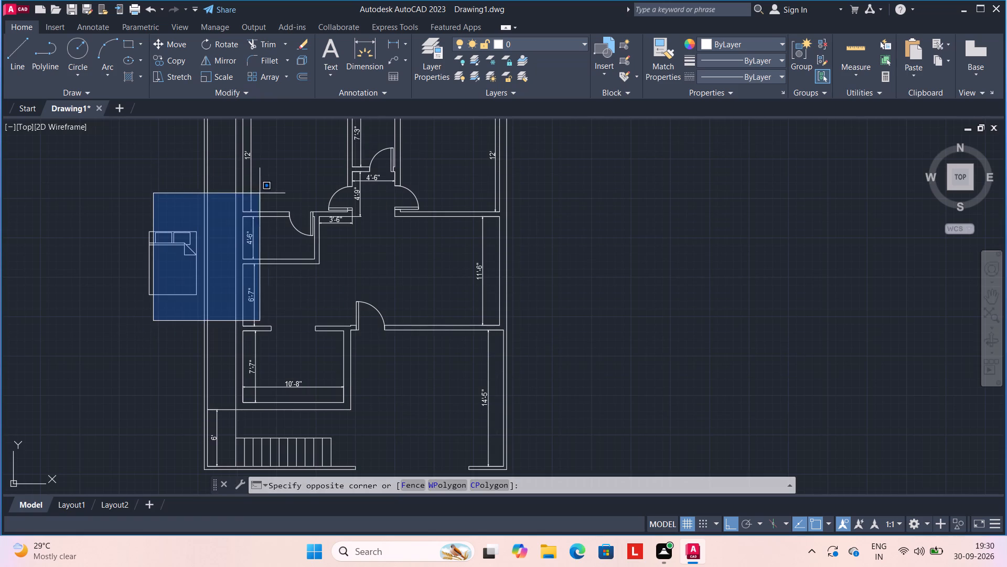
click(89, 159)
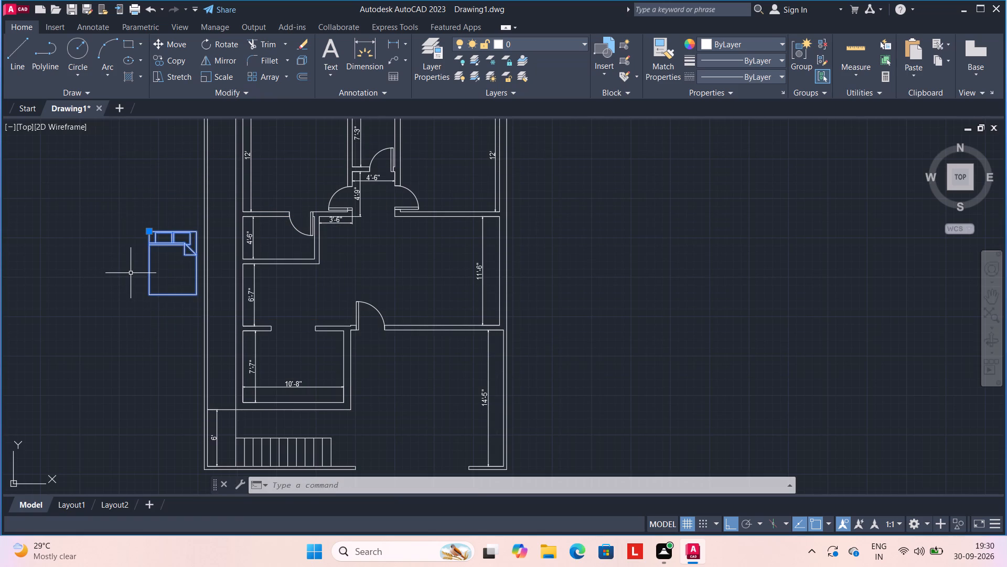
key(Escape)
Insert both roundback sofa blocks and the Dining Set - 36 x 72 in. block in the open space well east of the plan.
scroll(130, 261, down, 3)
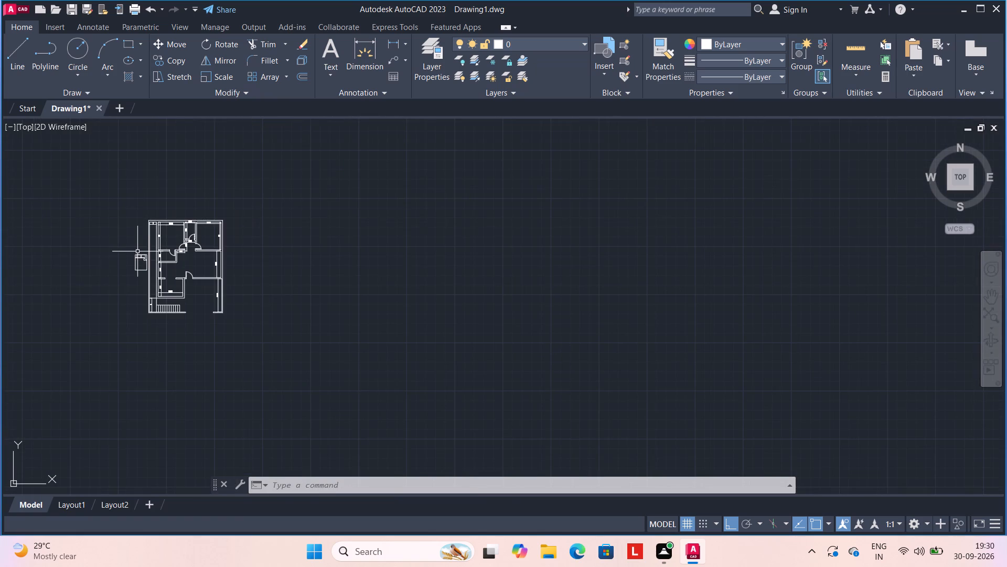
scroll(137, 251, up, 1)
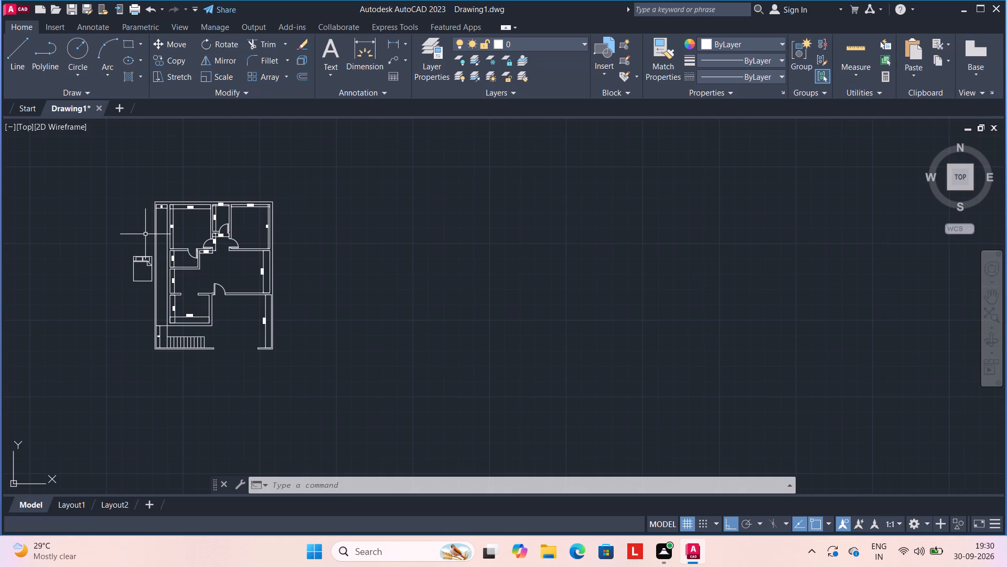
key(ctrl+2)
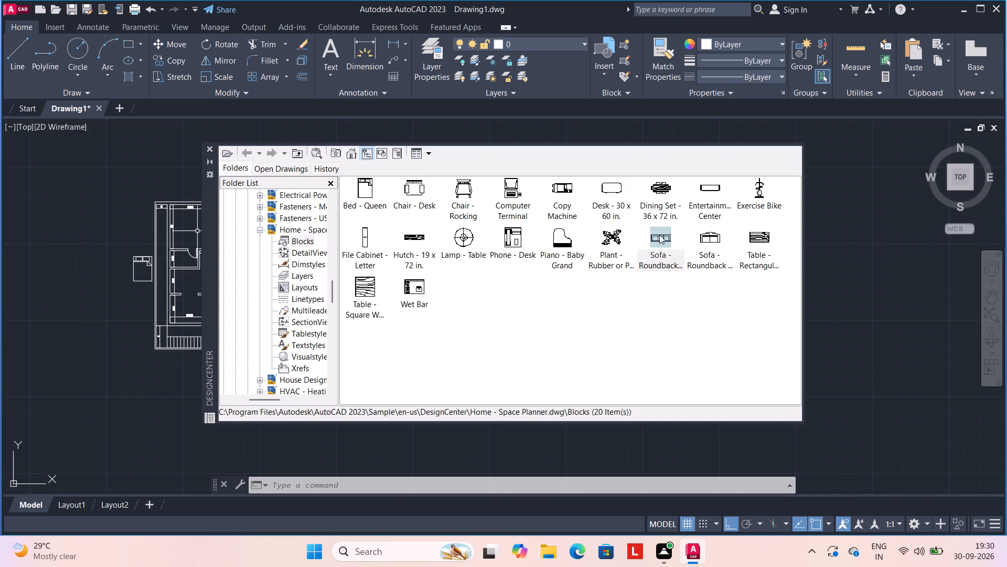
drag(710, 235, 715, 251)
drag(715, 251, 837, 366)
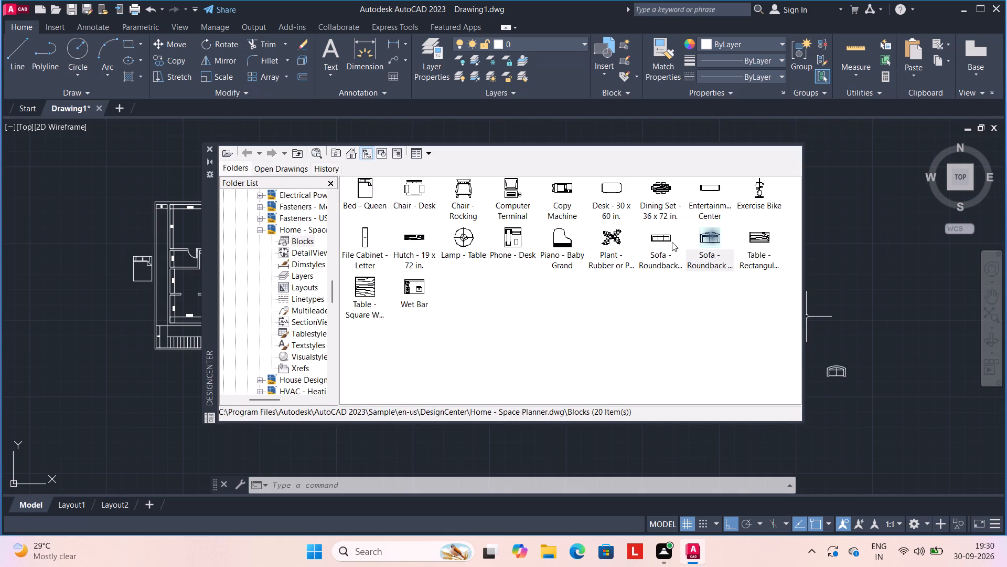
drag(656, 237, 827, 424)
click(827, 424)
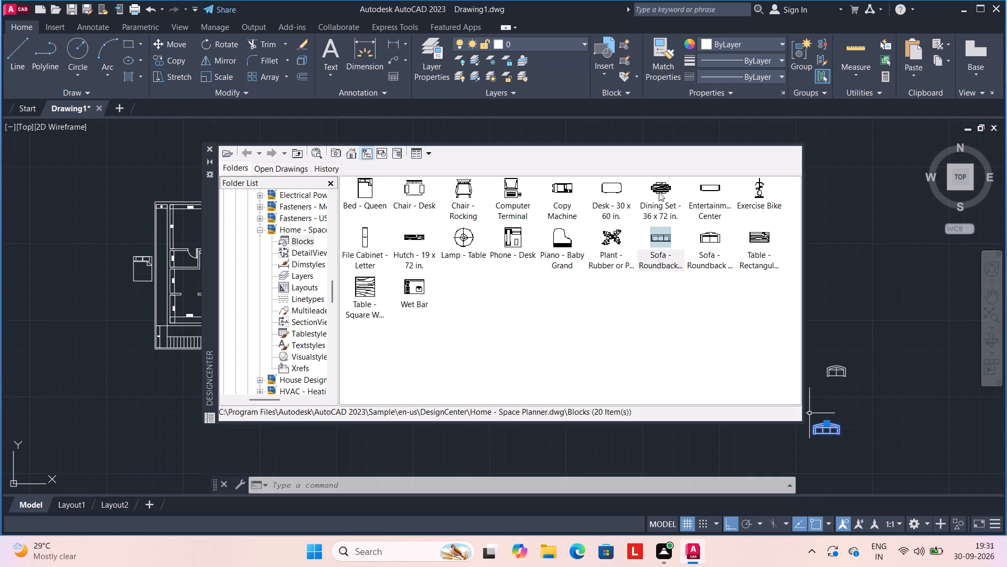
drag(665, 187, 834, 276)
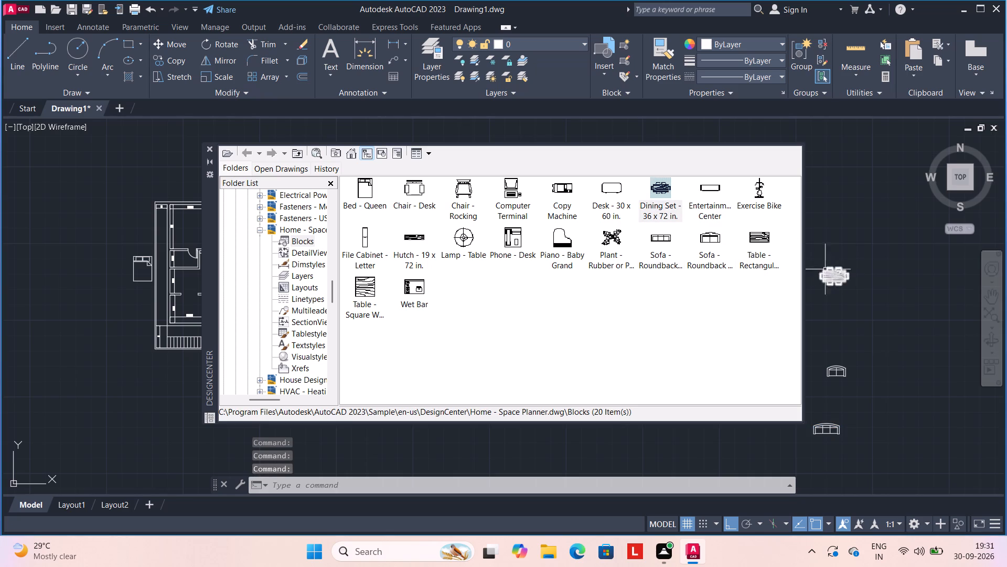
Insert the Sink - Oval top and Toilet - top blocks from House Designer.dwg near the dining set.
scroll(719, 197, up, 3)
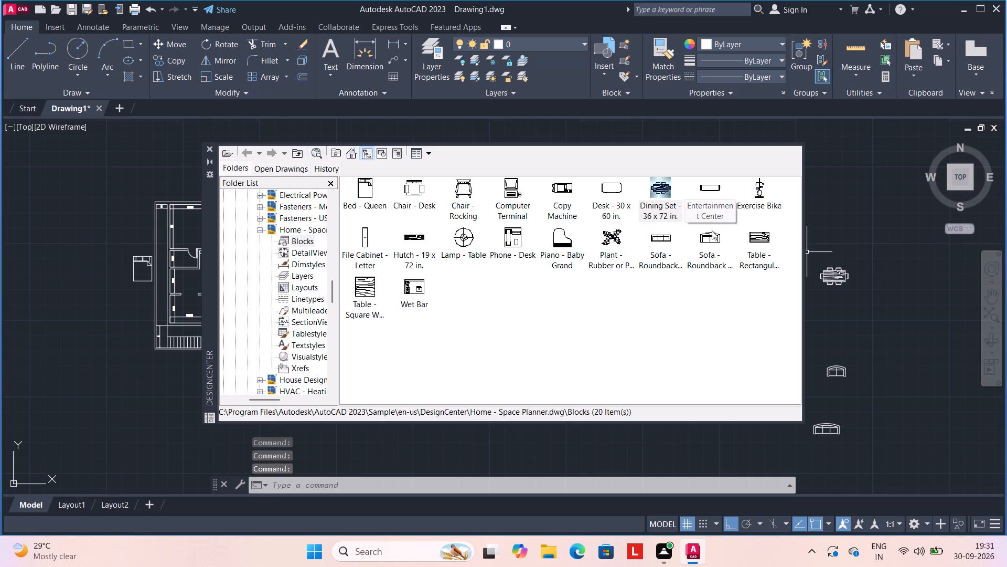
scroll(712, 208, up, 3)
scroll(687, 227, down, 4)
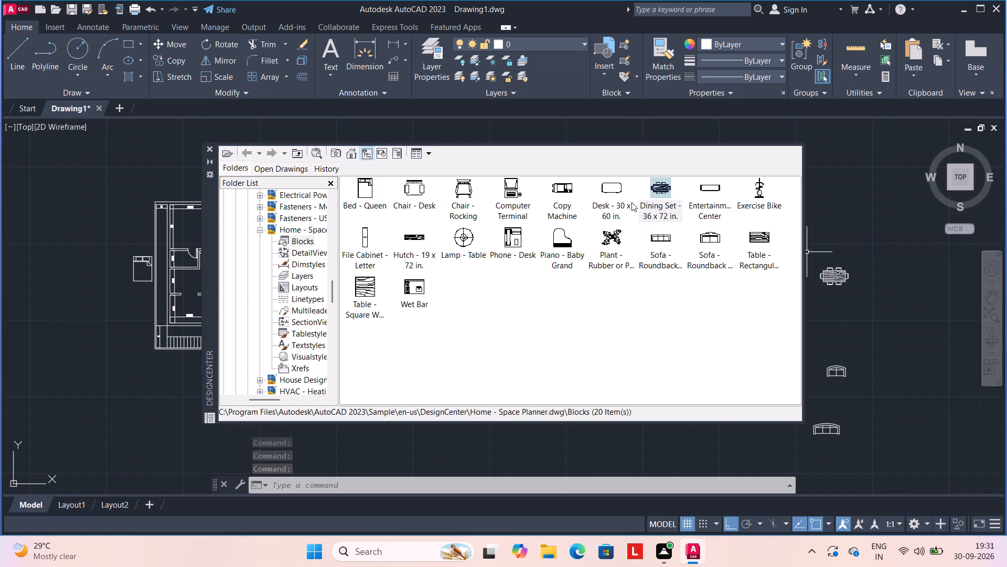
scroll(630, 199, up, 7)
scroll(515, 229, down, 7)
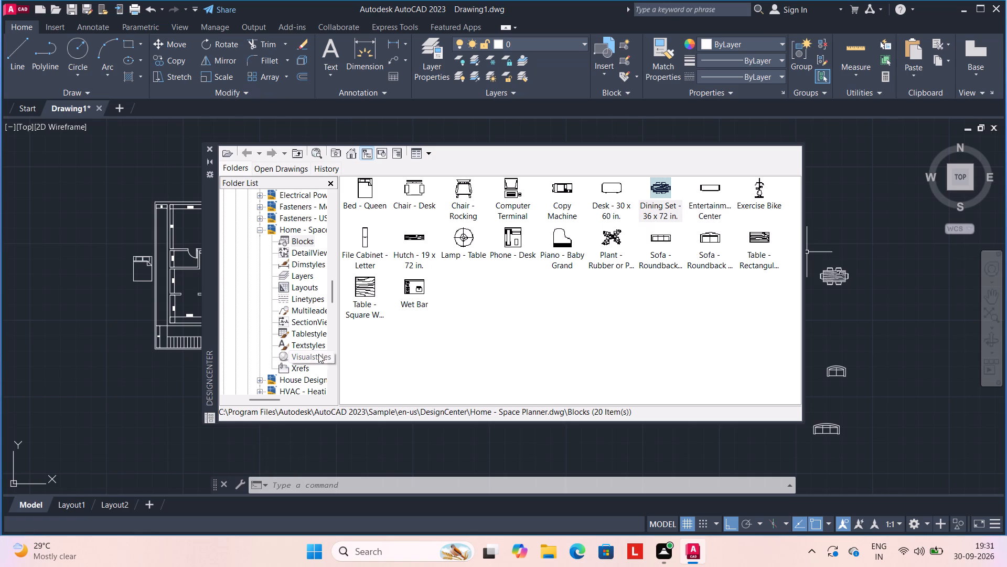
click(296, 380)
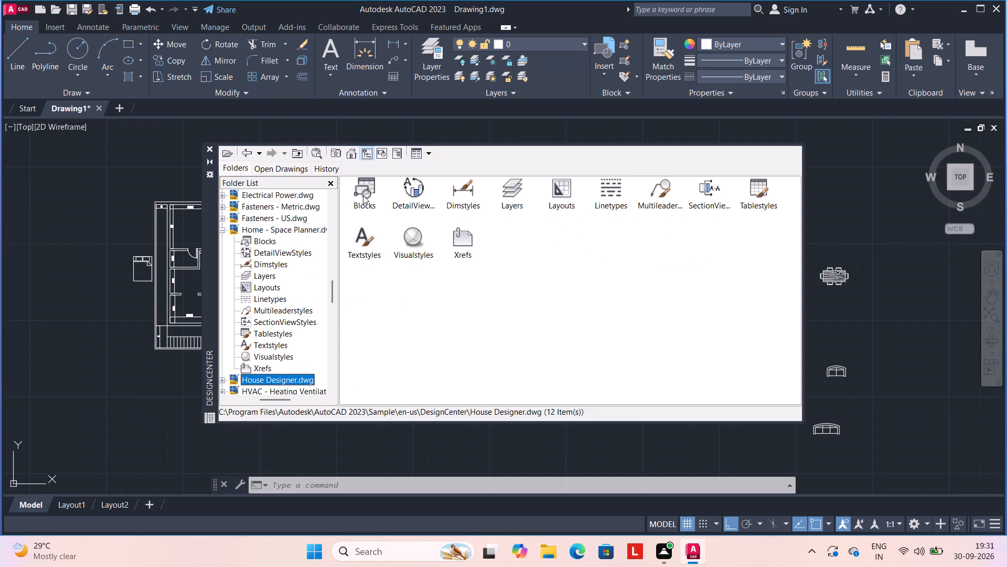
double_click(363, 195)
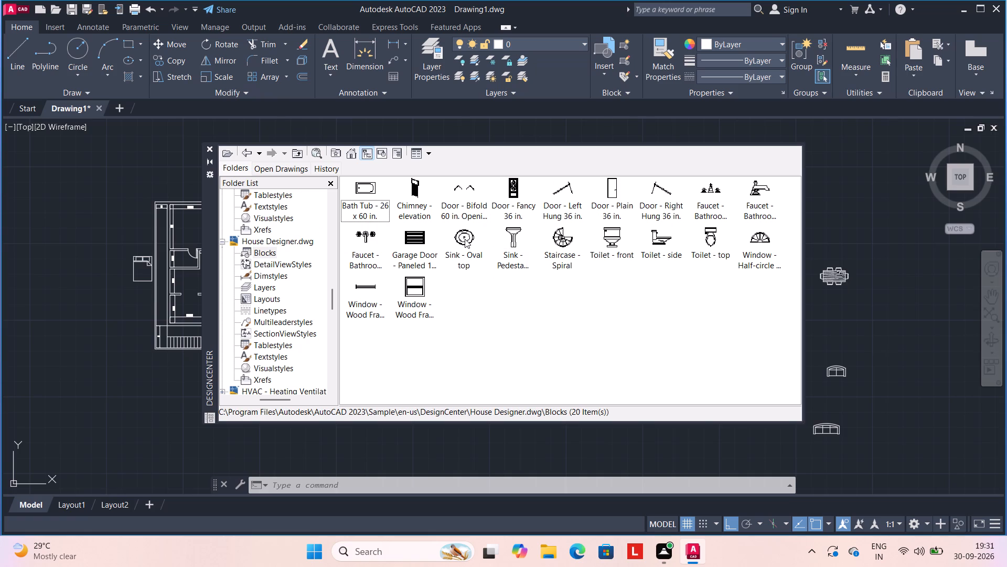
drag(458, 241, 862, 250)
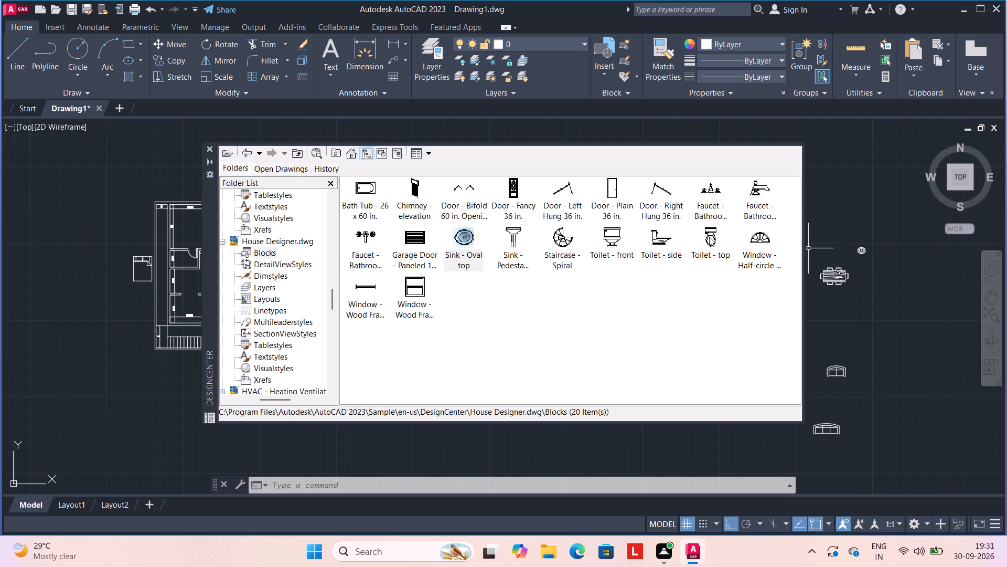
drag(709, 236, 879, 290)
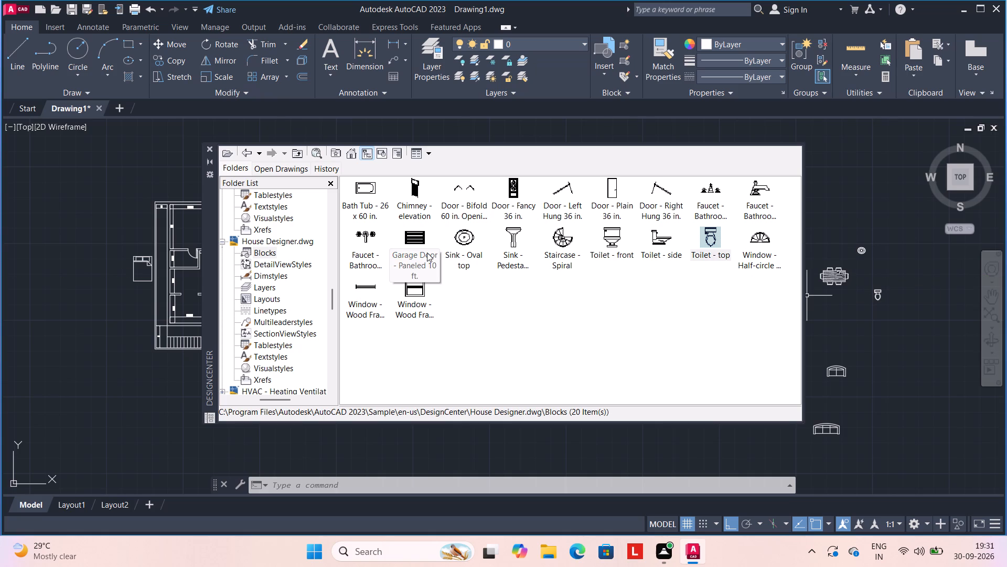
Insert the Range-Oven - 30 in top, 36 in refrigerator and Sink-single - 30 in top blocks from Kitchens.dwg among the furniture, and close DesignCenter.
scroll(256, 332, down, 2)
click(260, 341)
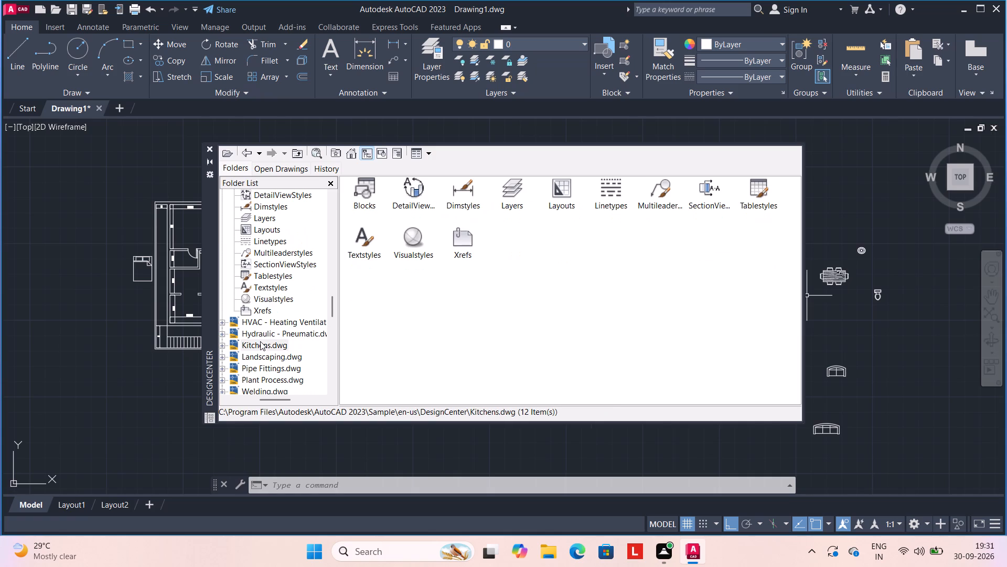
double_click(363, 190)
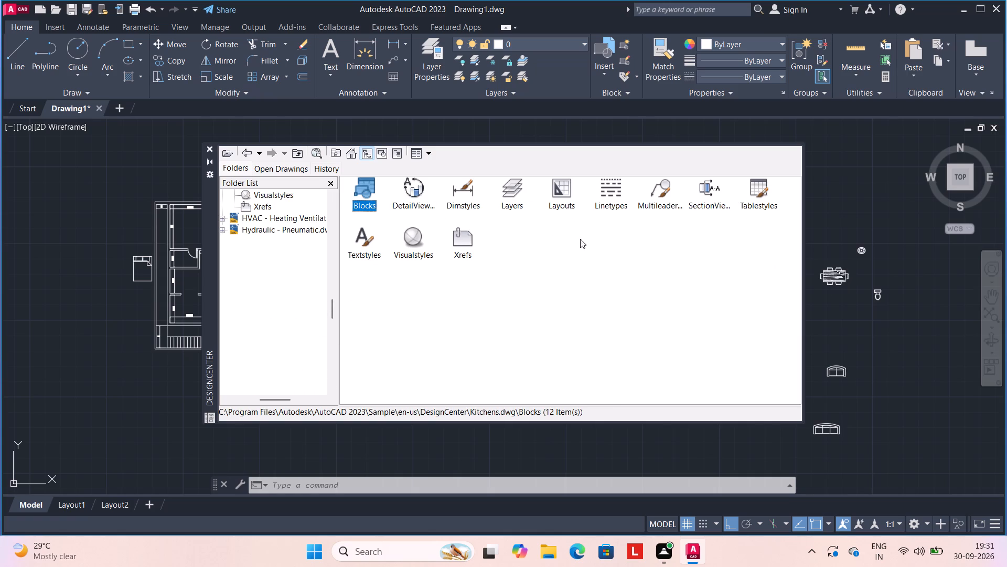
drag(559, 237, 881, 362)
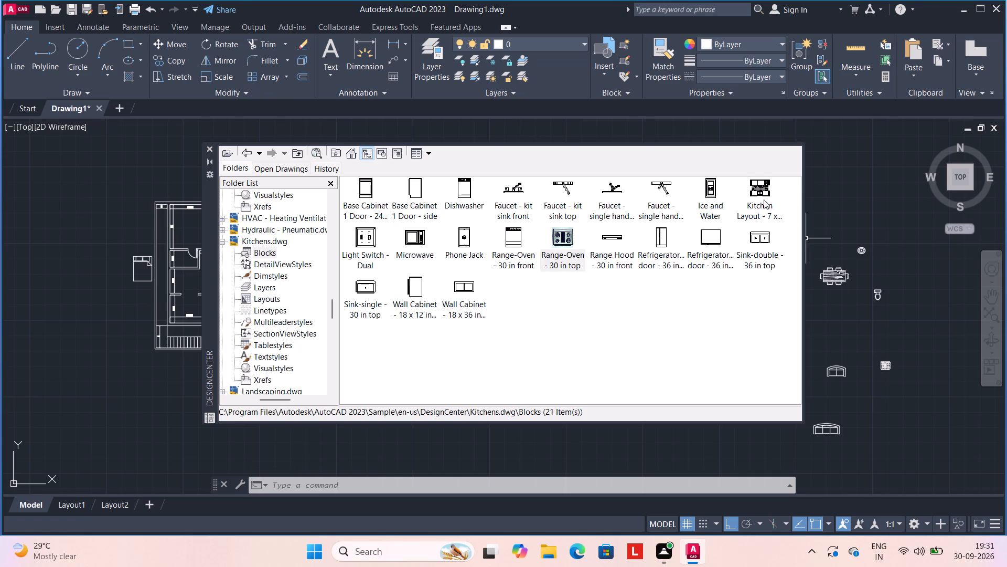
scroll(762, 198, up, 2)
drag(710, 237, 834, 193)
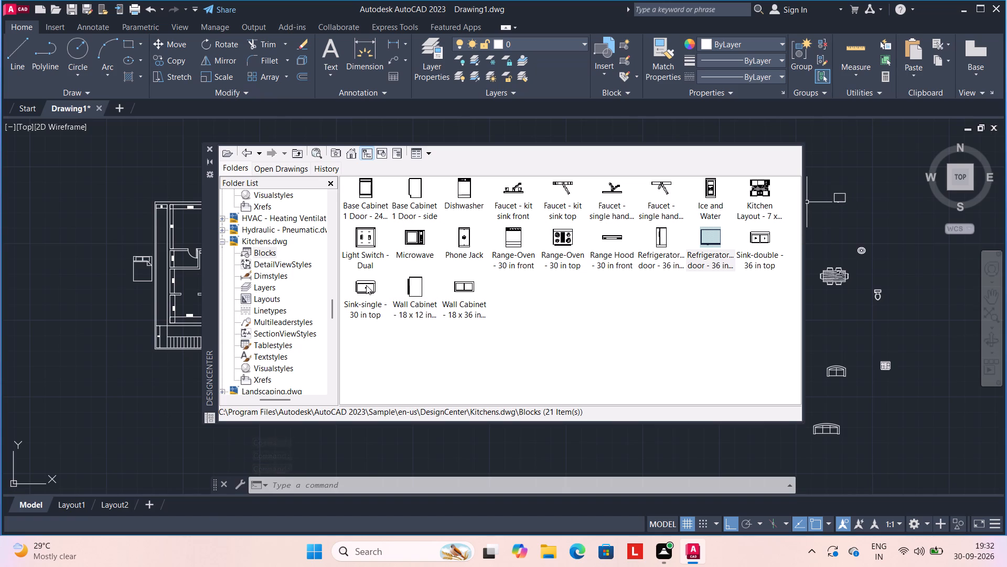
drag(367, 285, 852, 376)
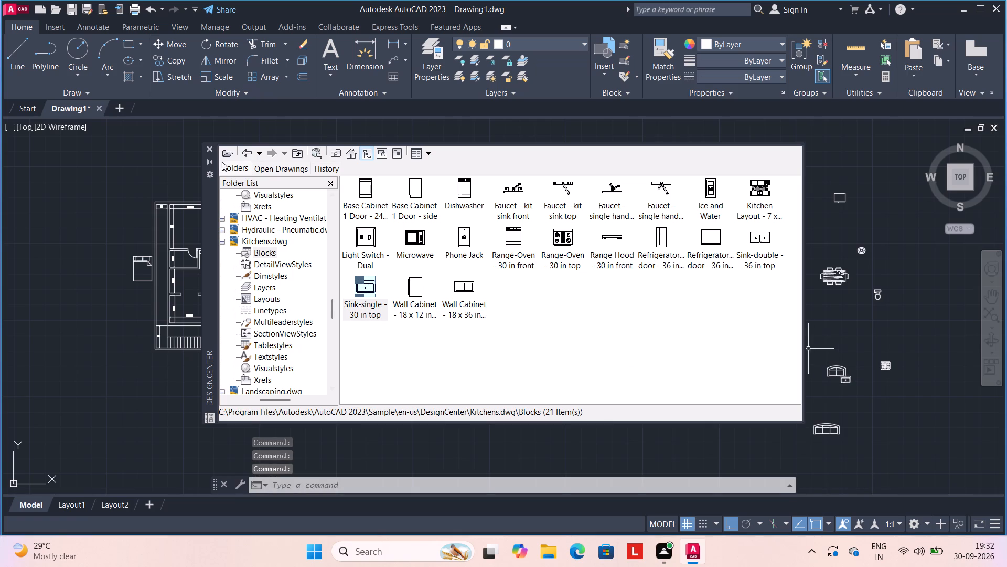
scroll(280, 226, up, 1)
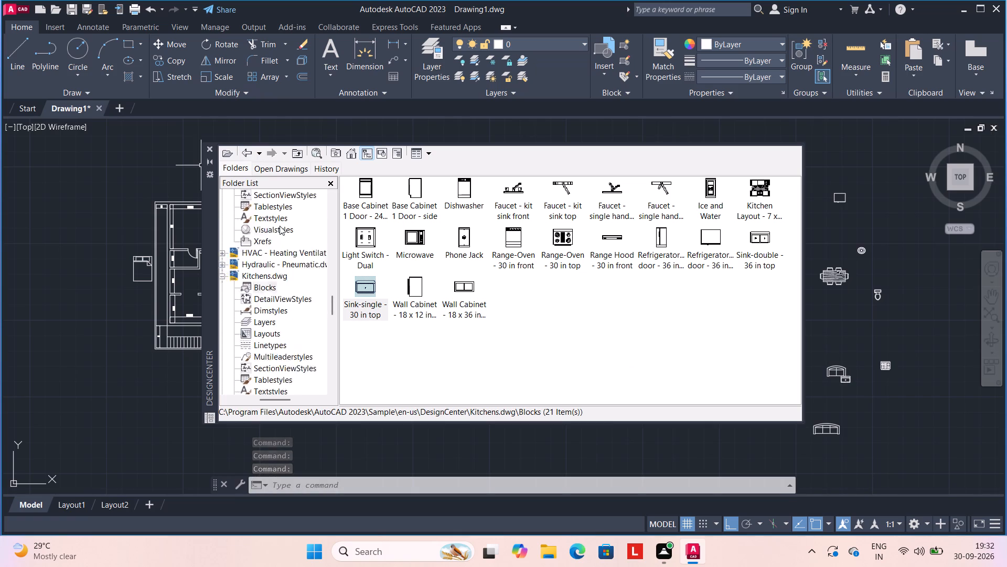
scroll(280, 226, up, 1)
scroll(280, 334, down, 2)
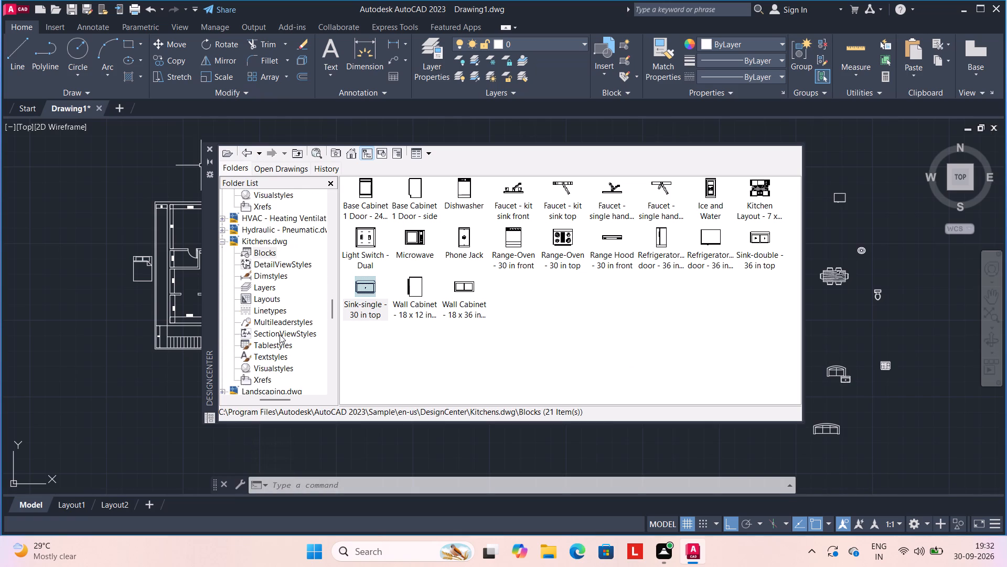
scroll(280, 334, down, 4)
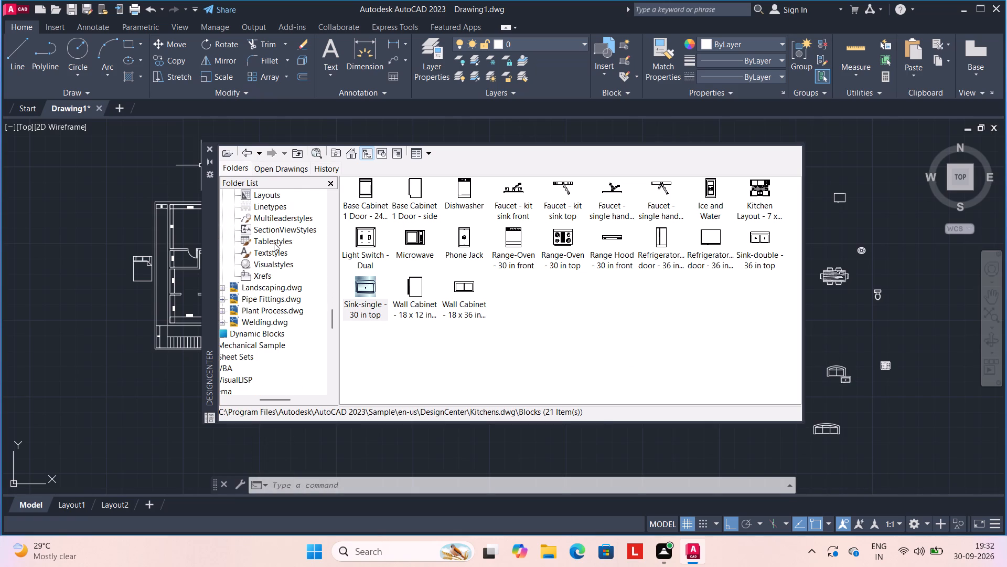
scroll(259, 290, down, 1)
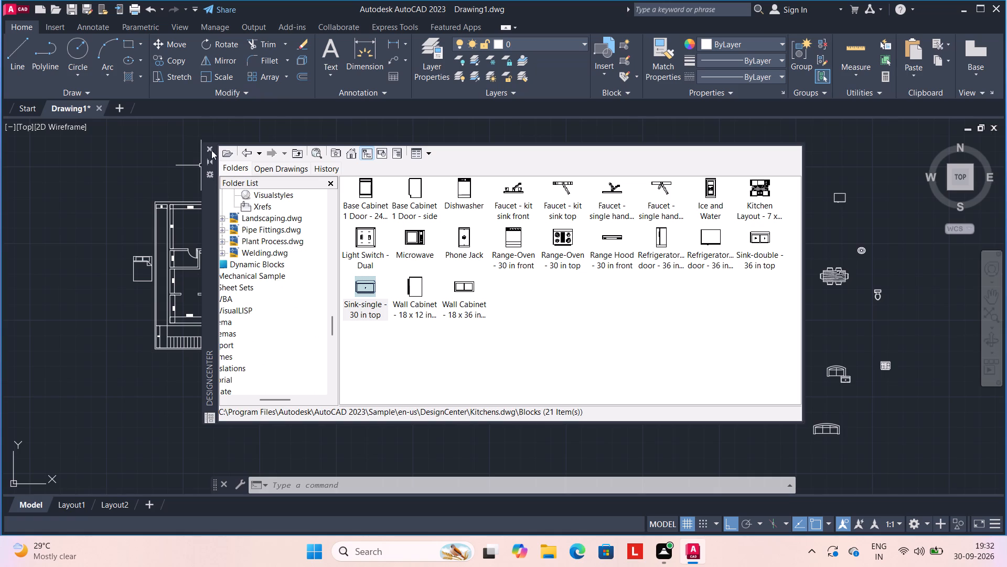
click(210, 150)
Select the queen bed block west of the plan.
scroll(128, 270, up, 2)
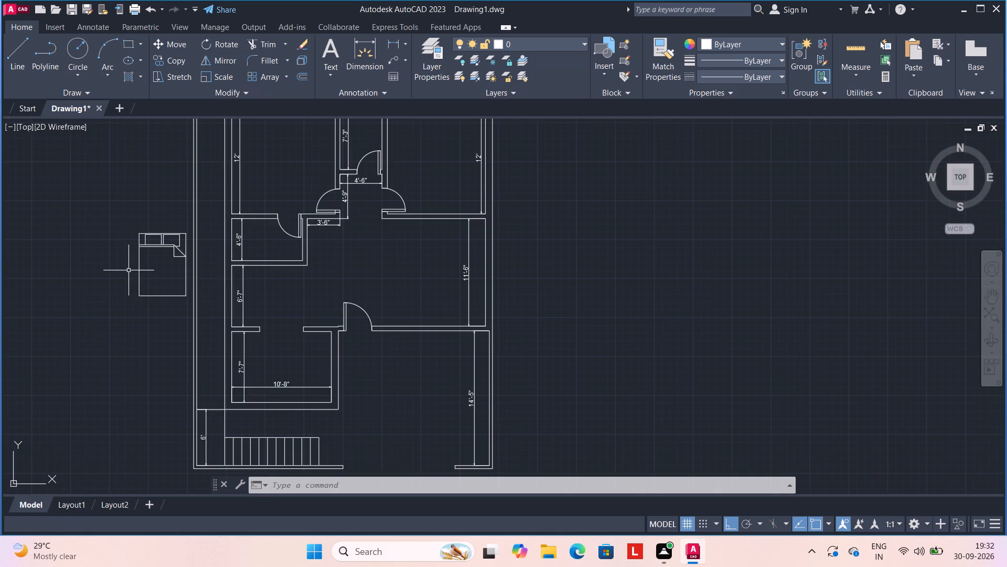
scroll(128, 270, down, 2)
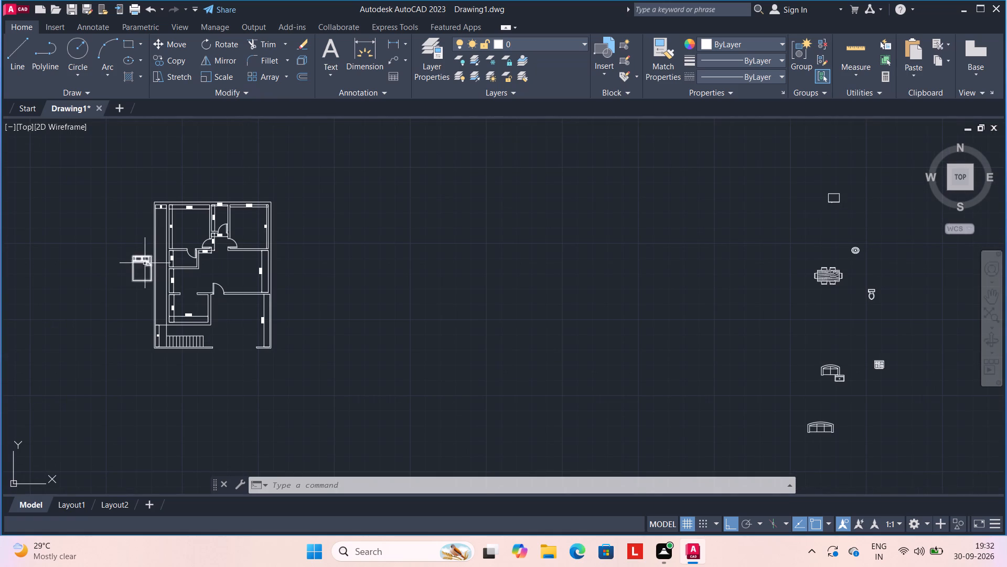
click(143, 259)
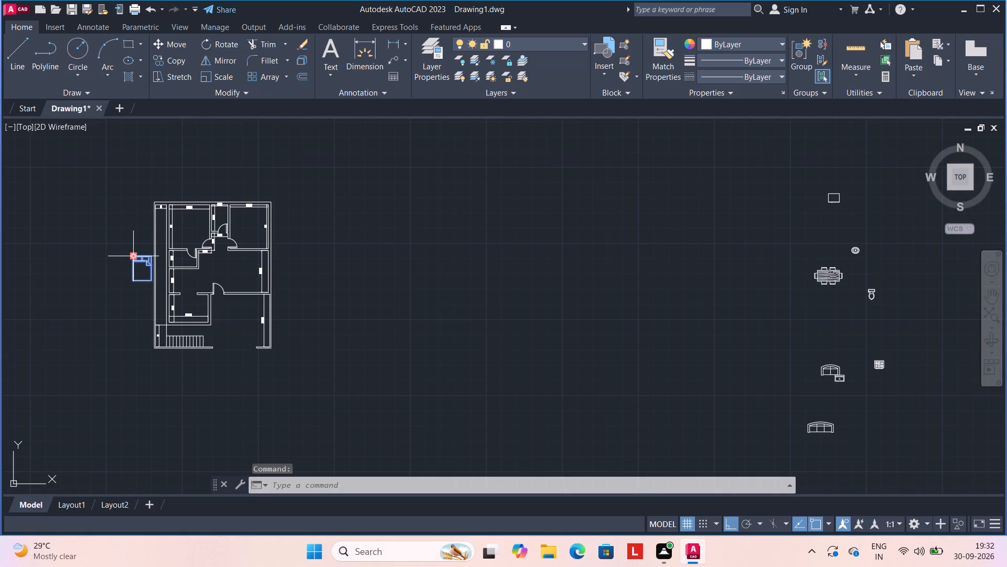
scroll(136, 255, up, 2)
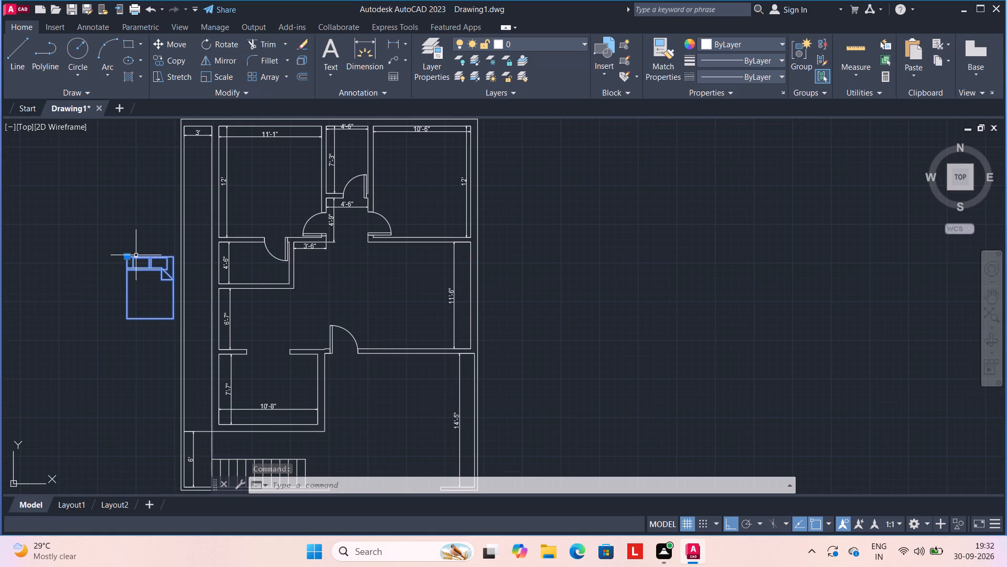
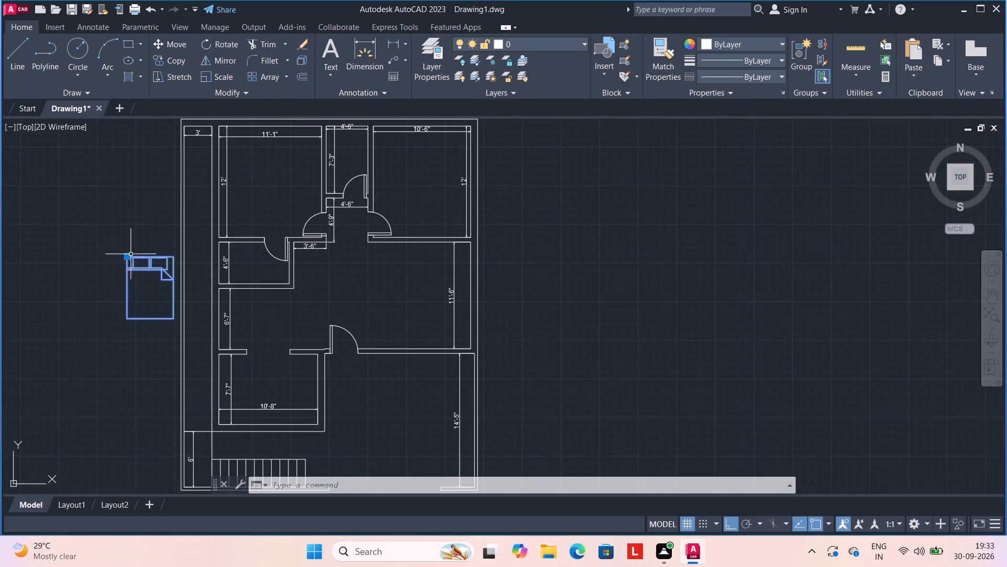
Move the selected queen bed into the 11'-1" wide bedroom, with its headboard near the north wall and Ortho off.
click(128, 257)
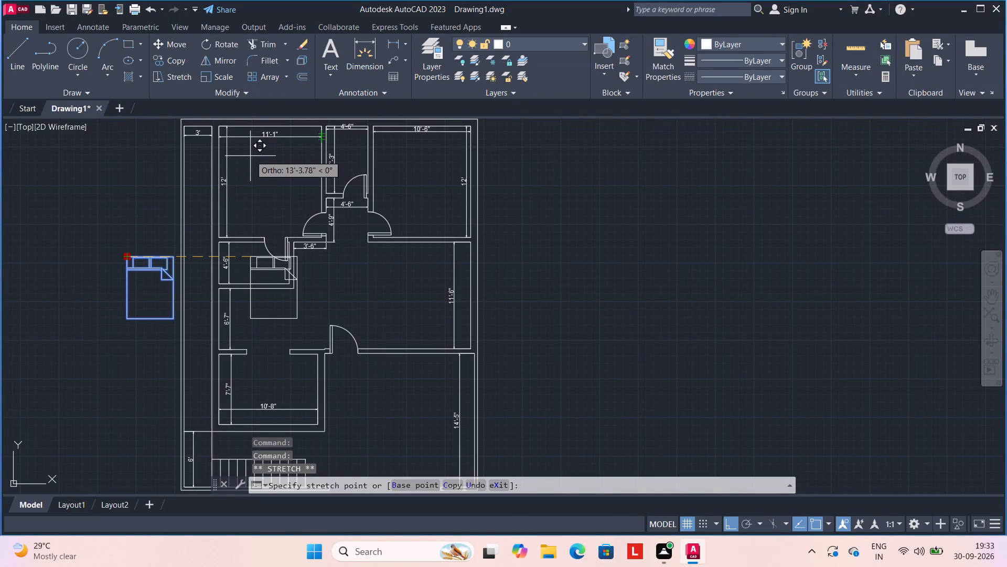
key(F8)
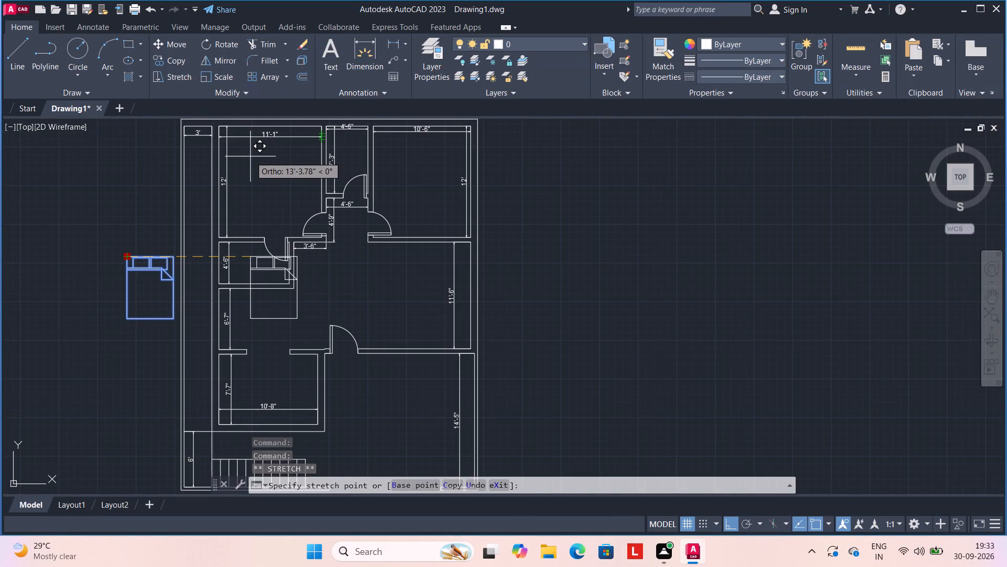
scroll(262, 150, up, 2)
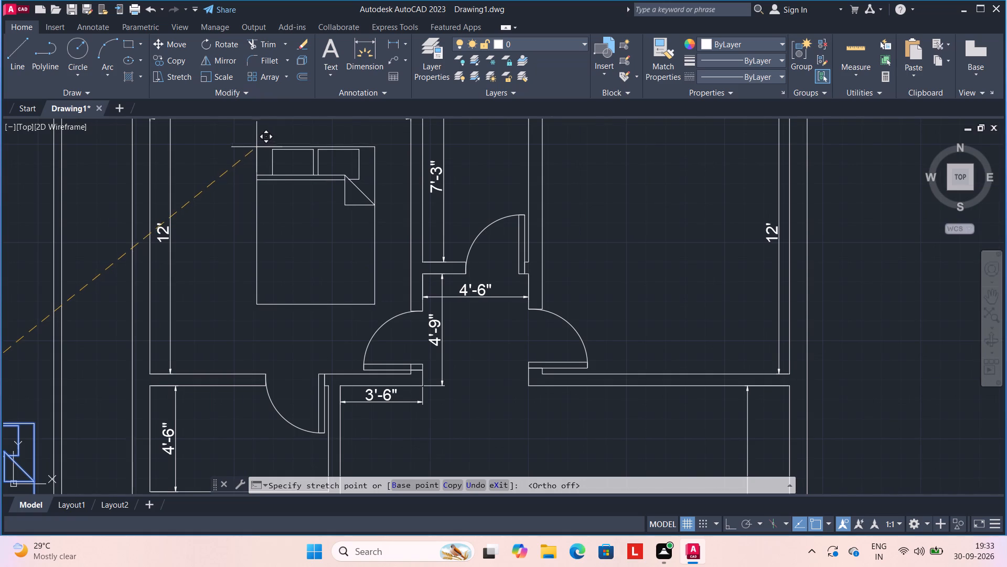
middle_drag(256, 146, 246, 269)
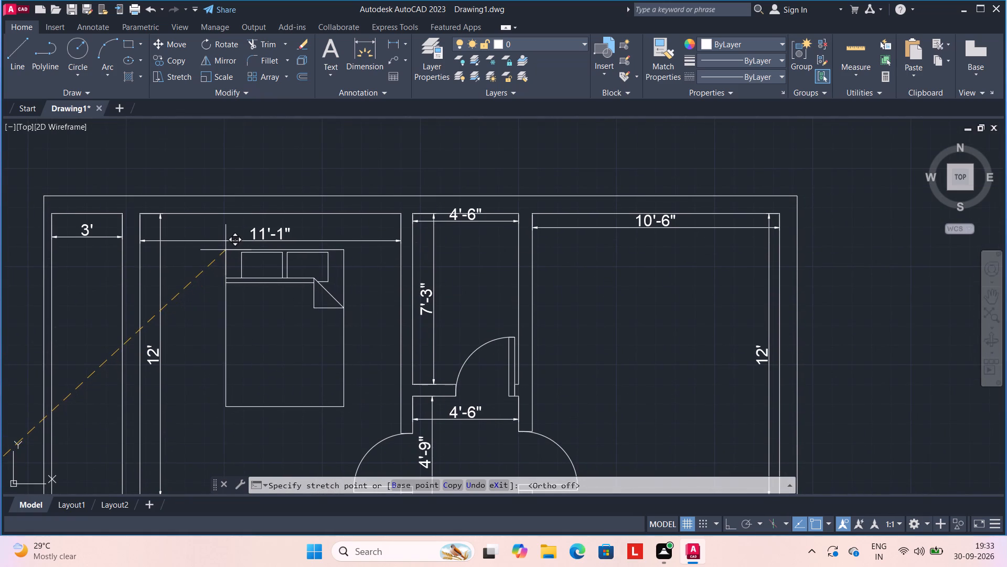
click(223, 249)
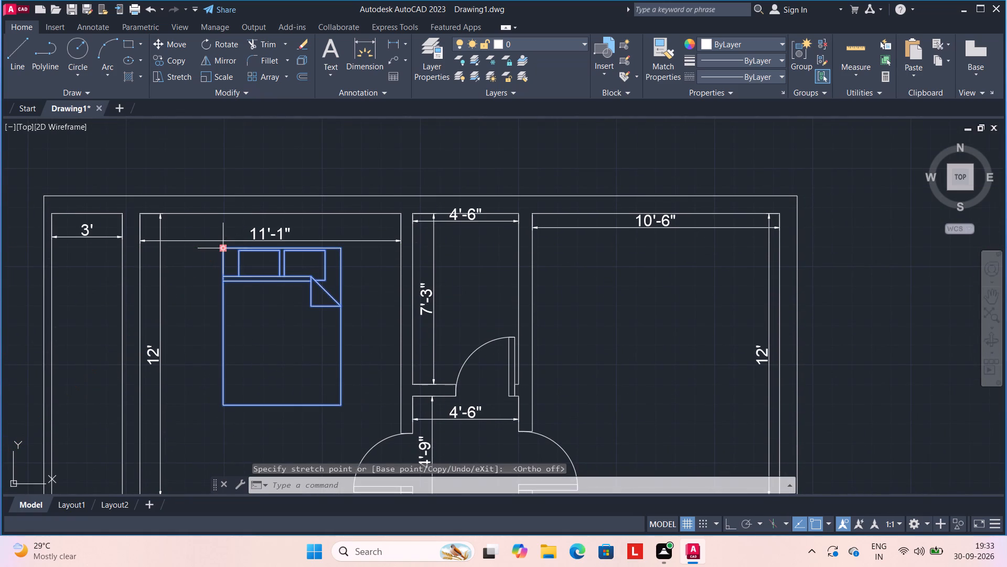
Copy the queen bed from its headboard corner into the 10'-6" wide bedroom, near that room's north wall.
right_click(221, 250)
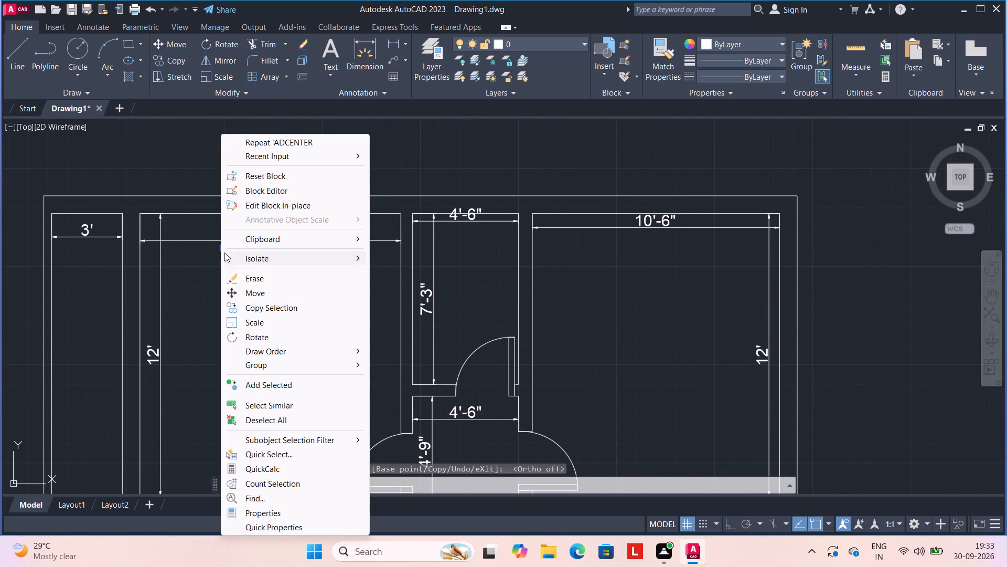
click(230, 306)
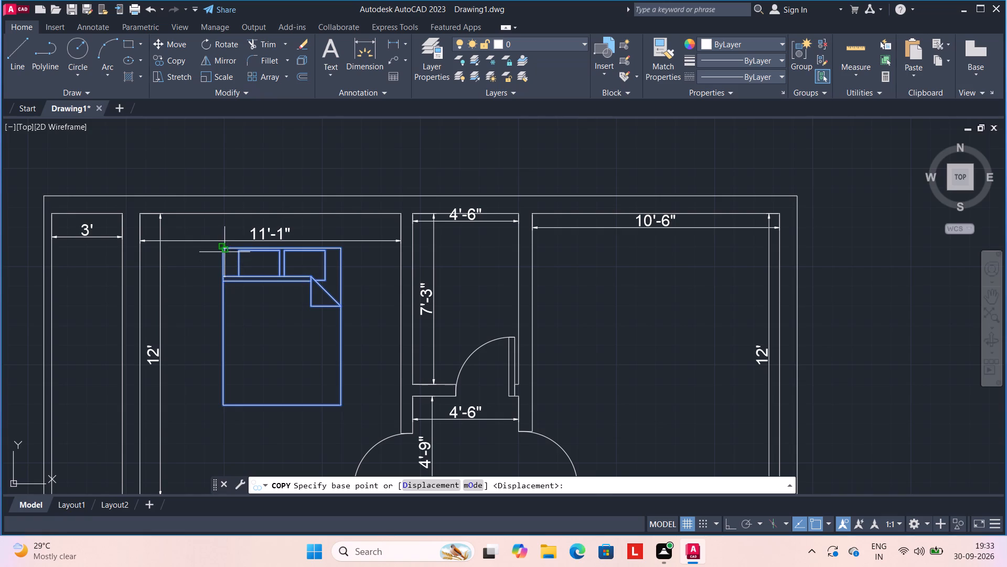
click(224, 252)
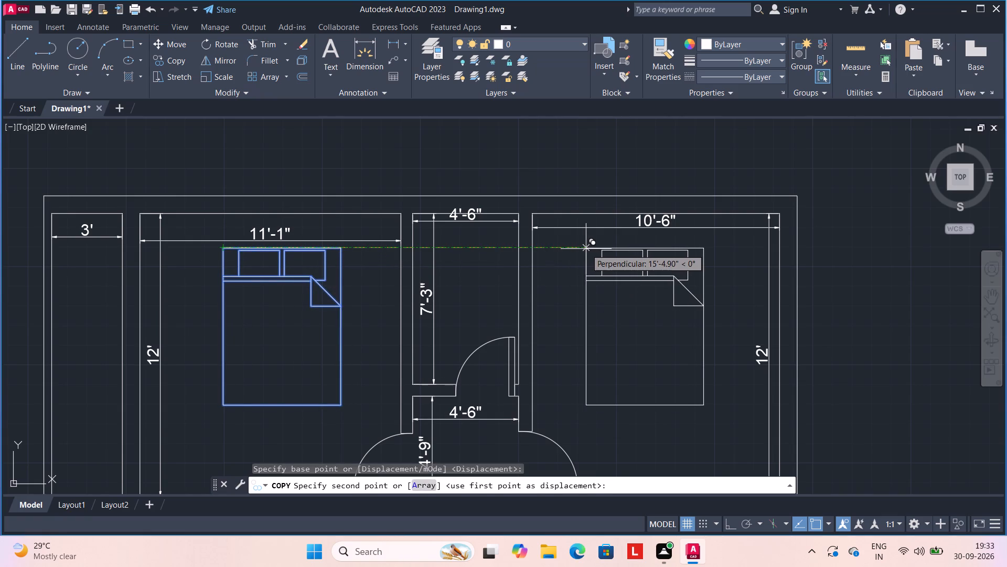
click(586, 239)
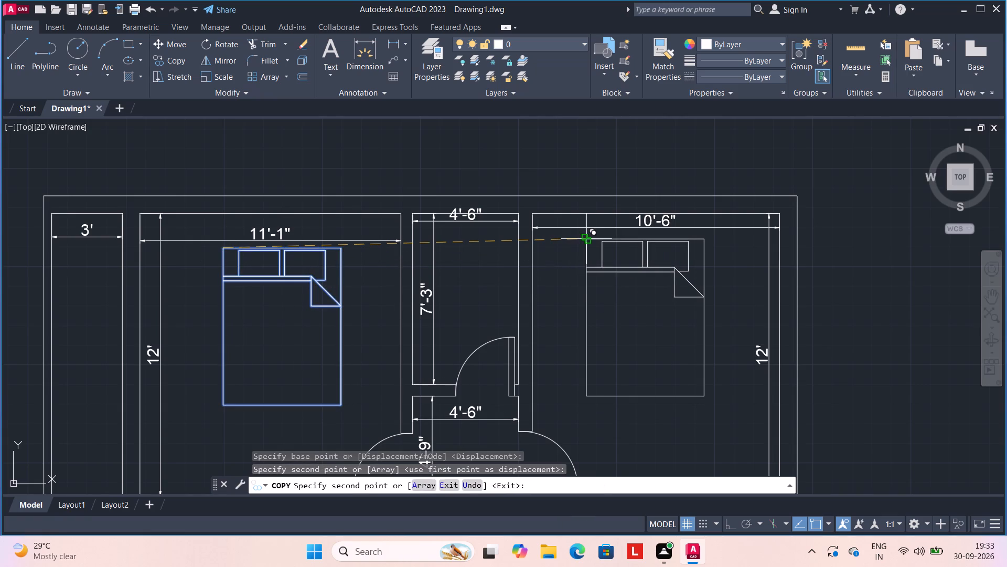
key(Escape)
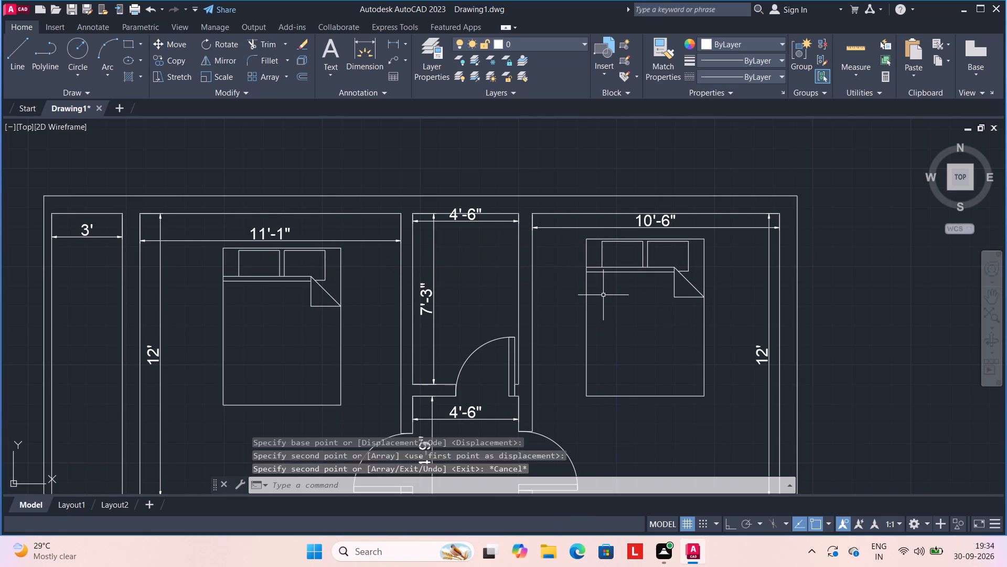
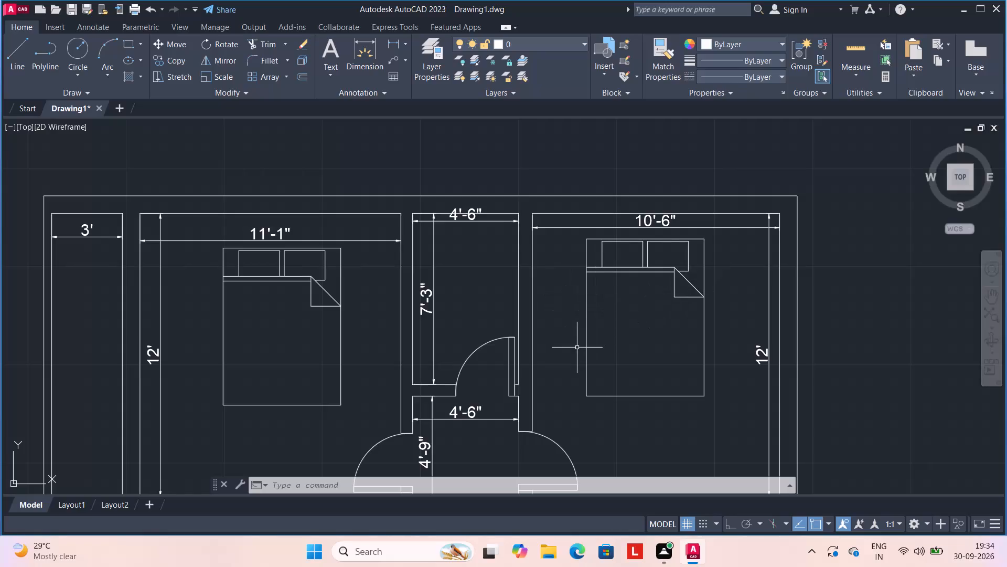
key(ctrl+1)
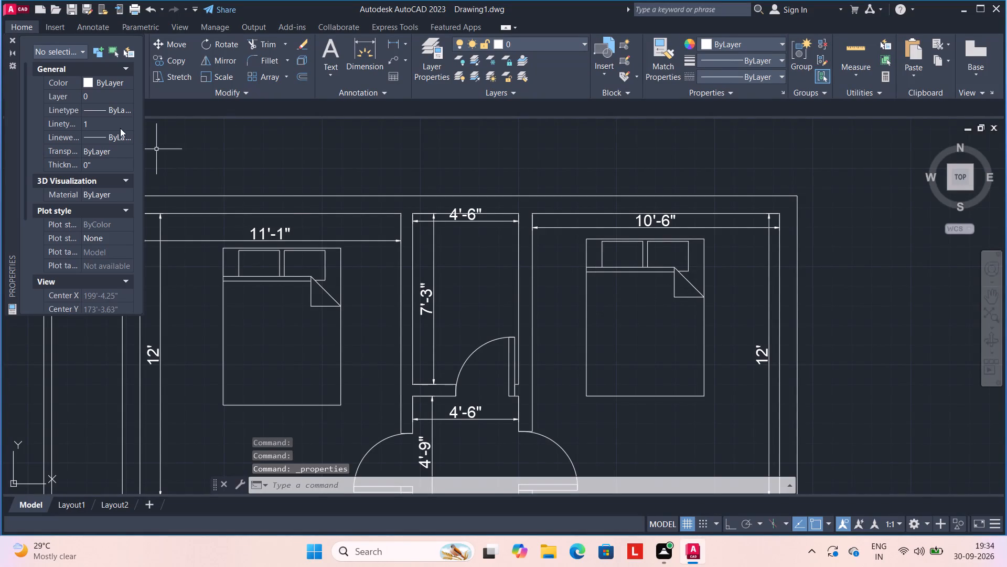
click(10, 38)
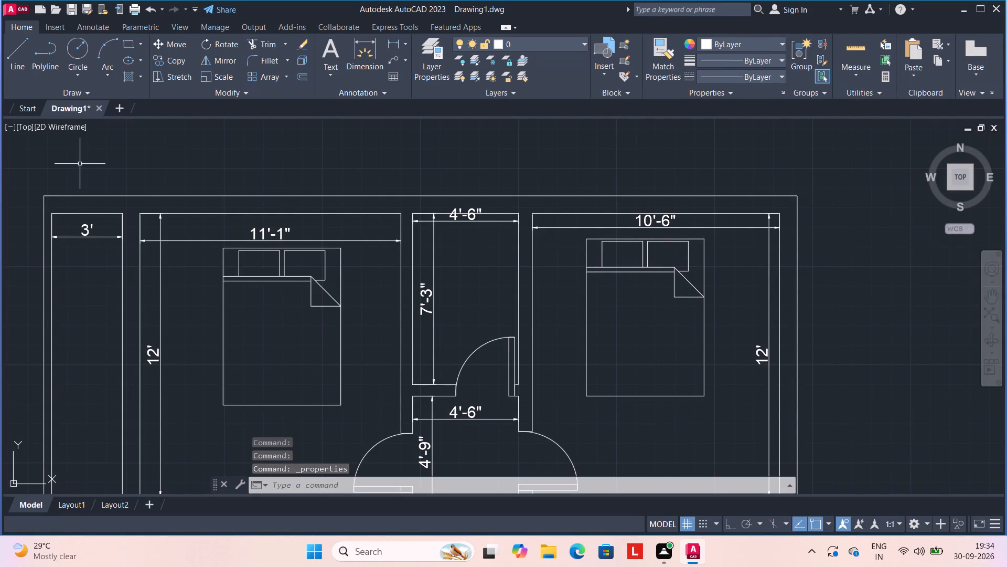
Look through the Architectural, Civil and Annotation tool palettes for ready-made blocks suited to the house plan.
key(ctrl+3)
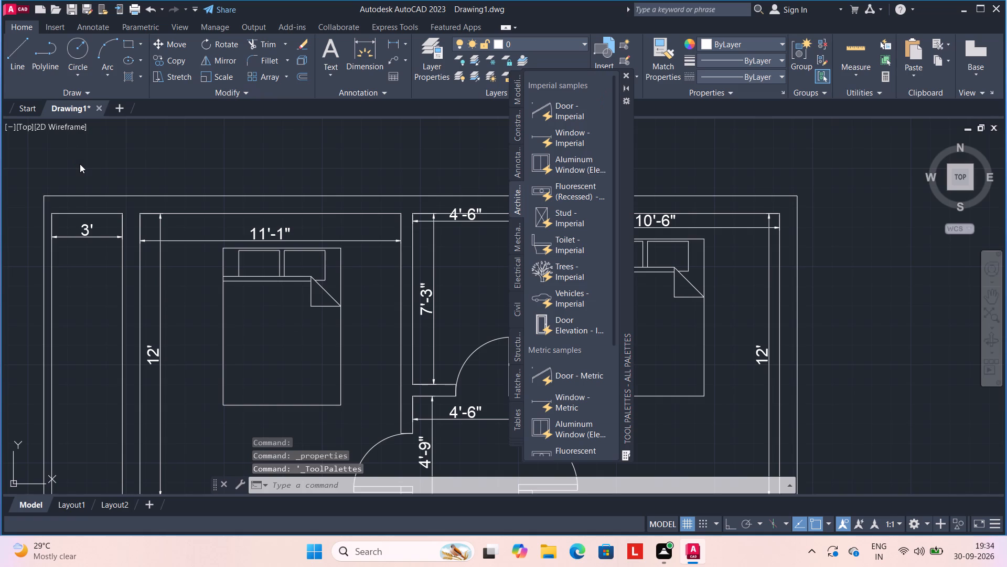
scroll(590, 203, down, 1)
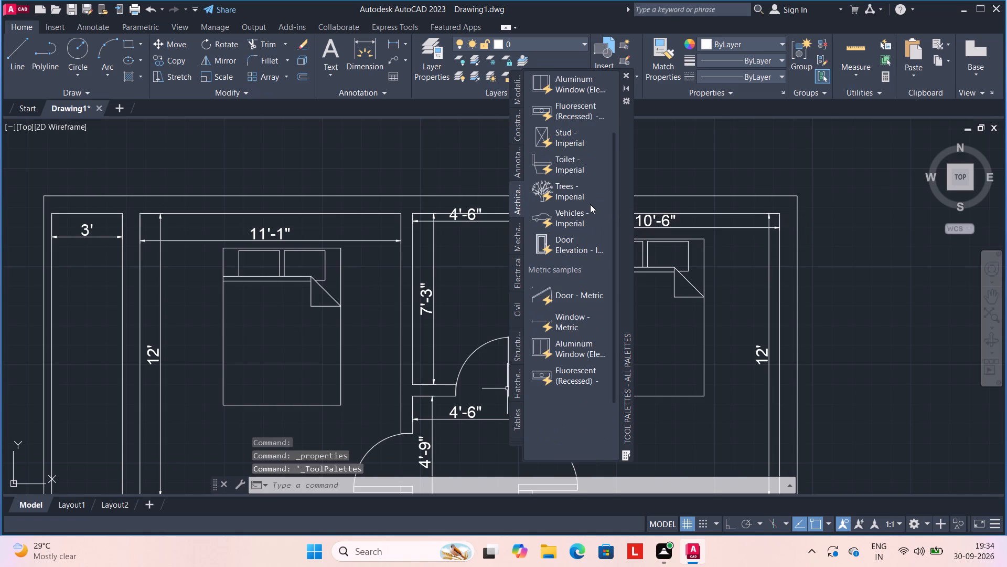
scroll(582, 237, down, 2)
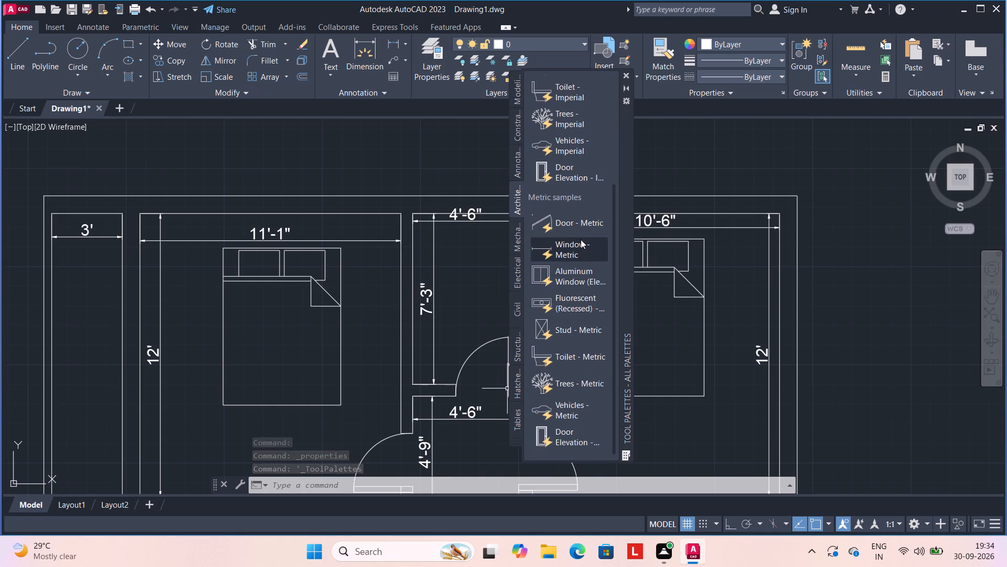
scroll(581, 239, down, 2)
scroll(579, 247, up, 1)
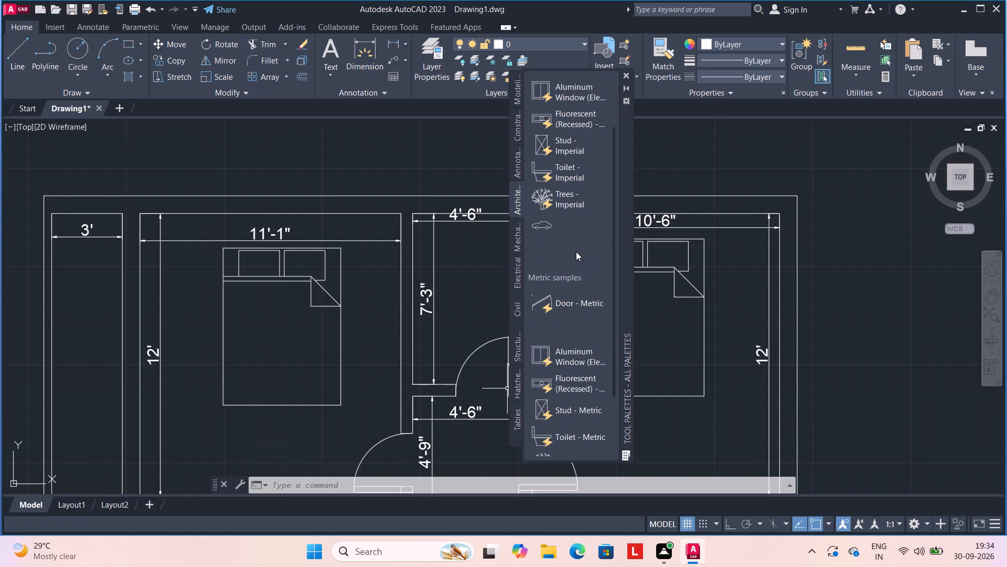
scroll(576, 261, down, 5)
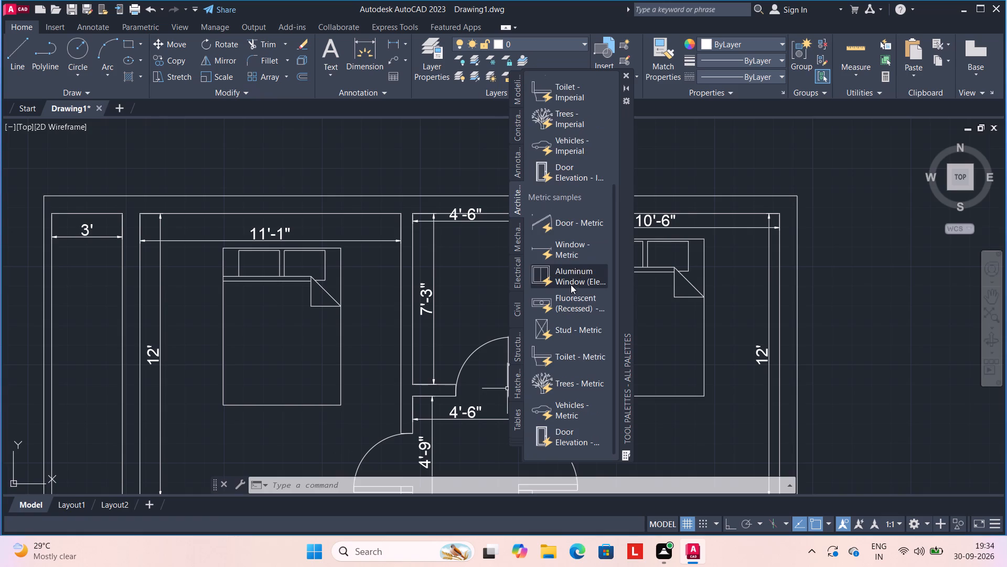
scroll(570, 285, up, 5)
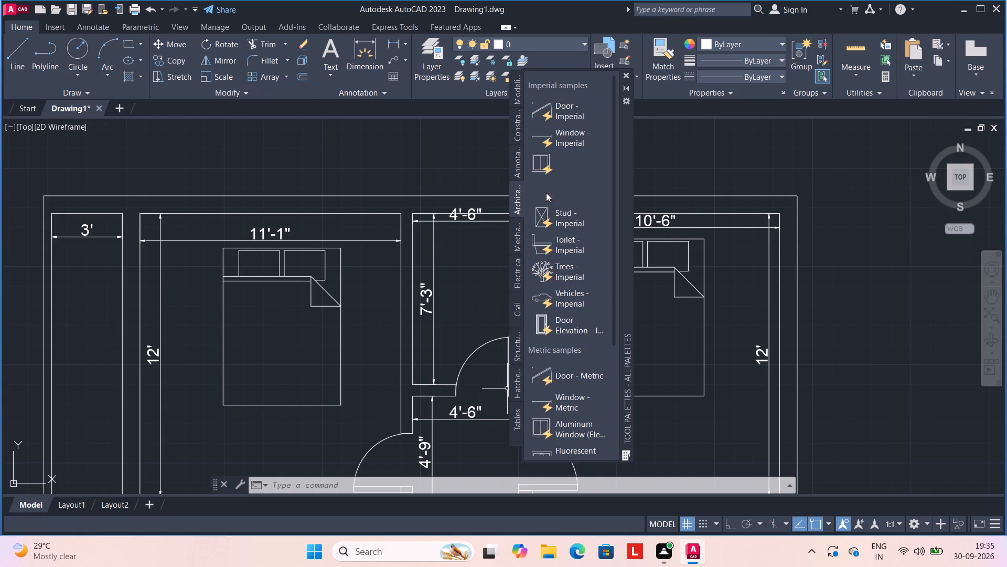
scroll(545, 360, down, 1)
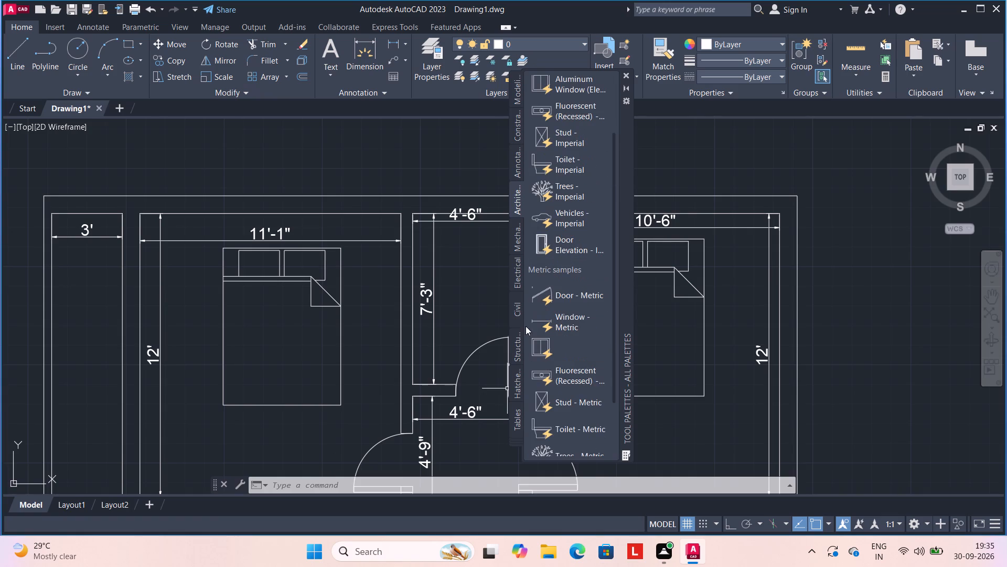
click(518, 304)
scroll(569, 321, down, 3)
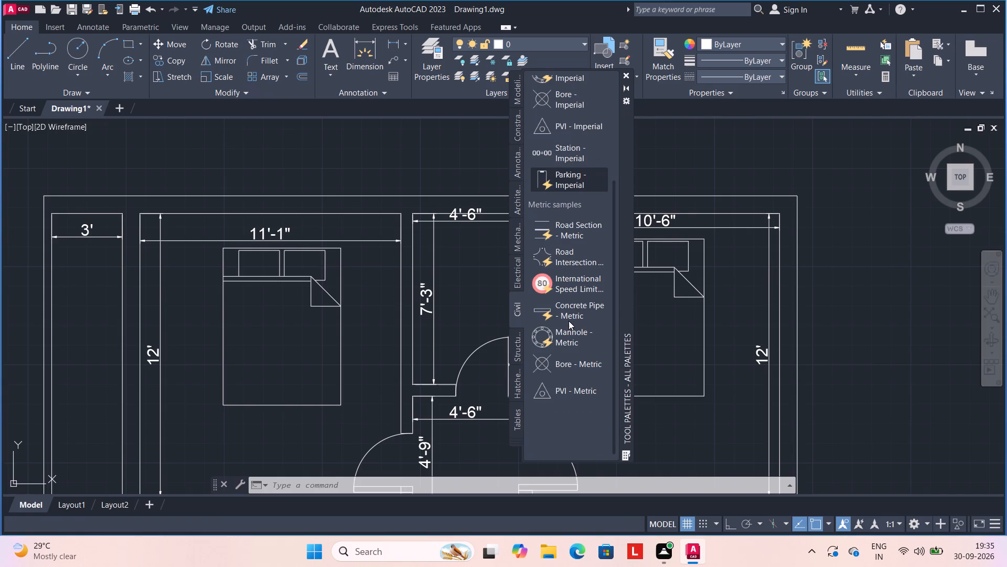
scroll(569, 321, down, 3)
scroll(569, 321, up, 6)
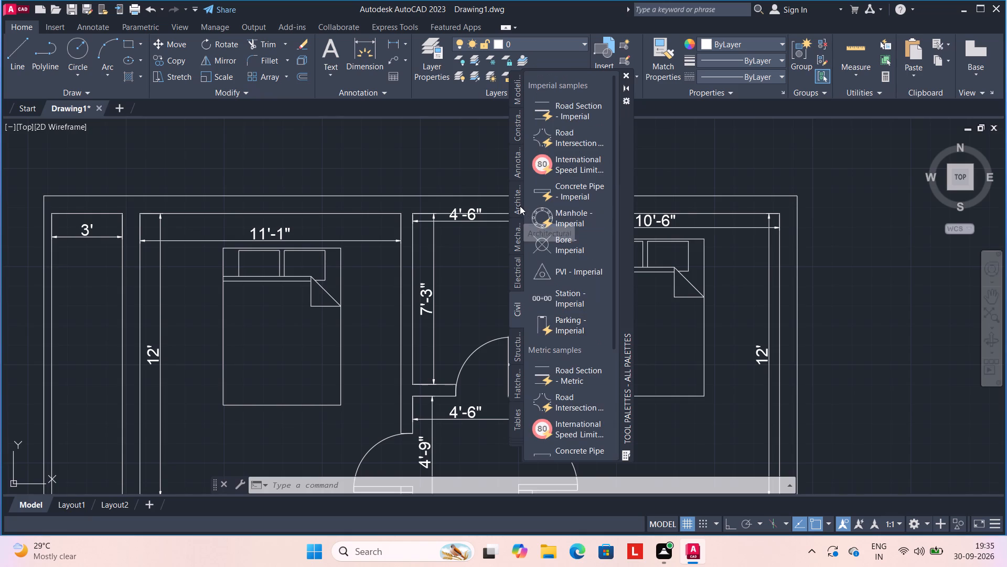
click(518, 204)
click(516, 169)
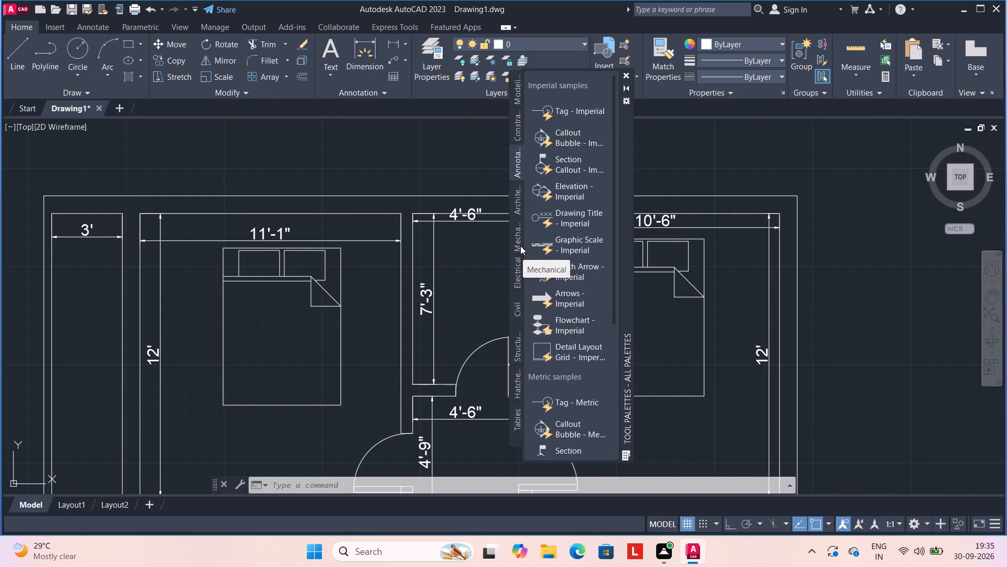
Insert the architectural Vehicles - Metric and Trees - Metric blocks outside the house, beside the 10'-6" wide bedroom's east wall.
click(516, 195)
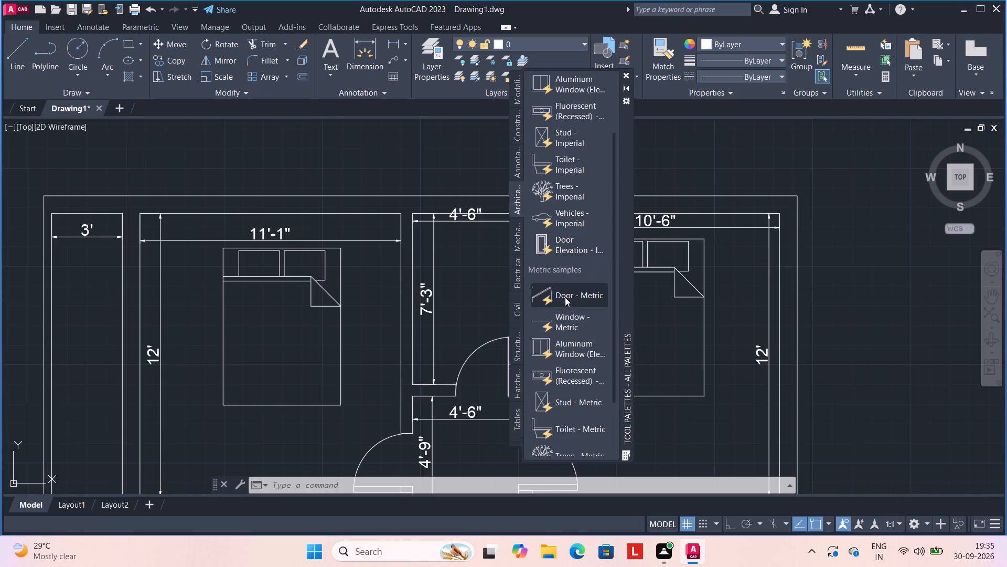
scroll(568, 299, down, 2)
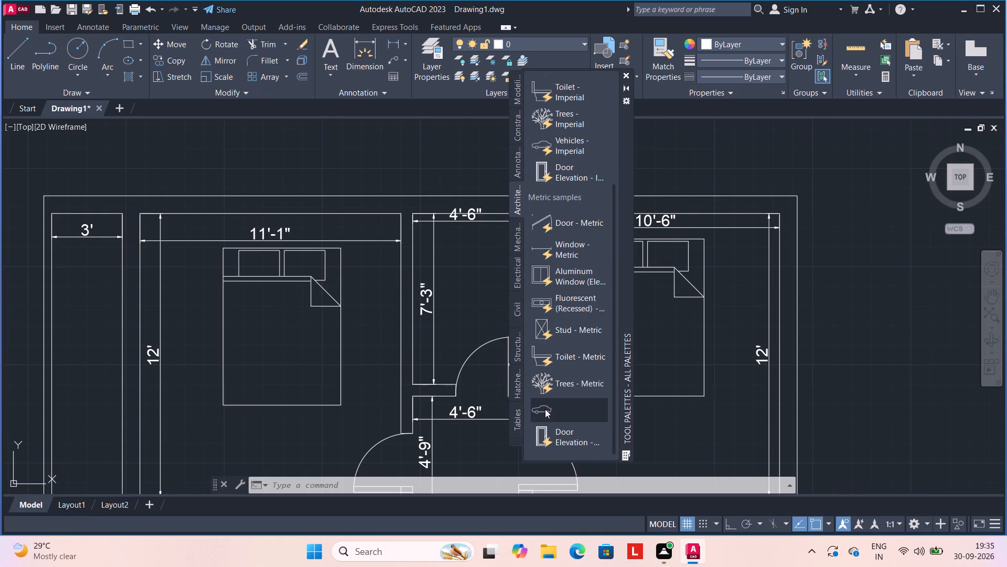
drag(543, 406, 845, 401)
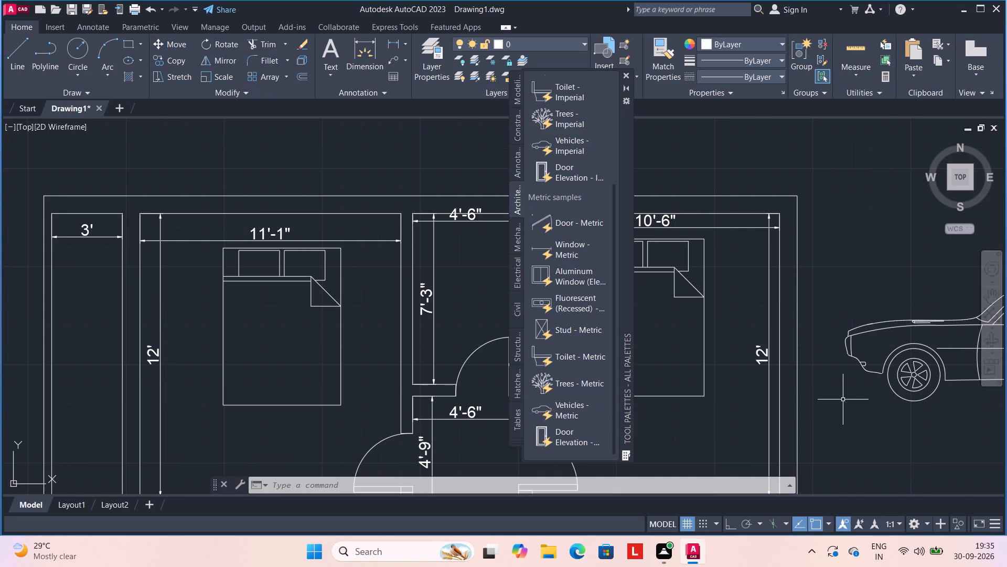
drag(540, 384, 892, 247)
scroll(892, 235, down, 2)
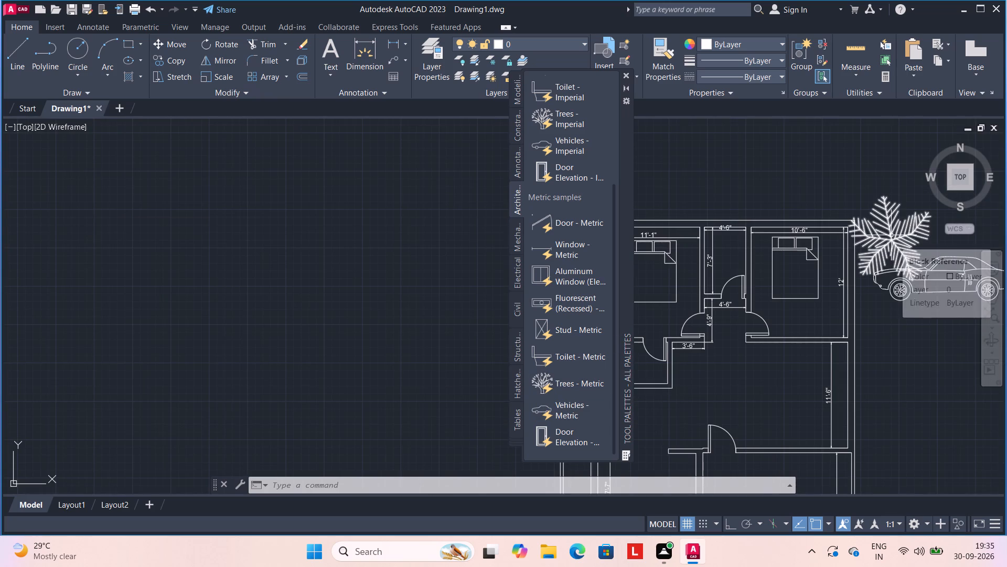
click(626, 72)
Move the tree block away from the east wall to a clear spot just south of the car.
scroll(658, 240, down, 2)
middle_drag(677, 282, 554, 254)
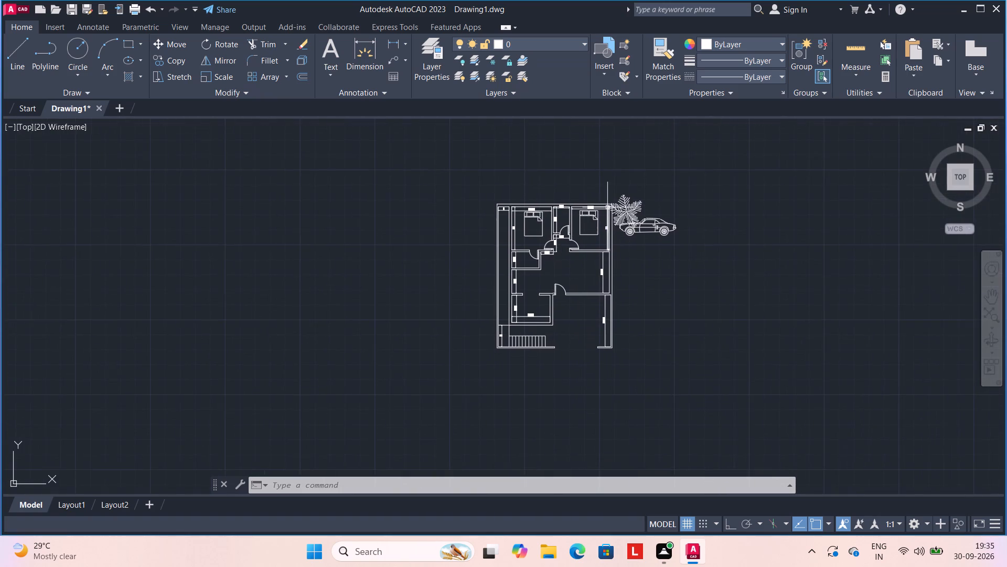
scroll(608, 207, up, 3)
drag(659, 220, 715, 302)
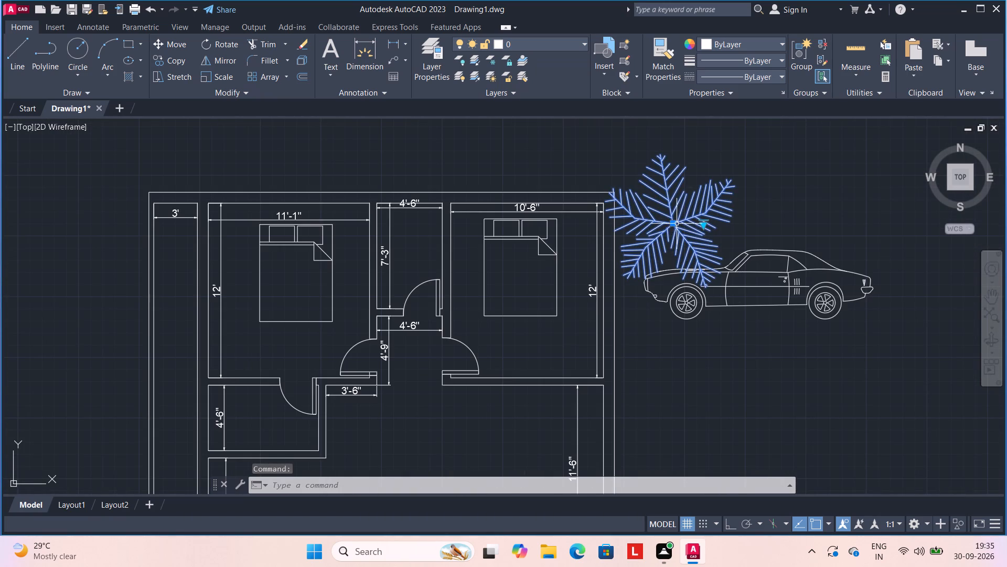
click(676, 224)
click(835, 405)
scroll(769, 334, down, 2)
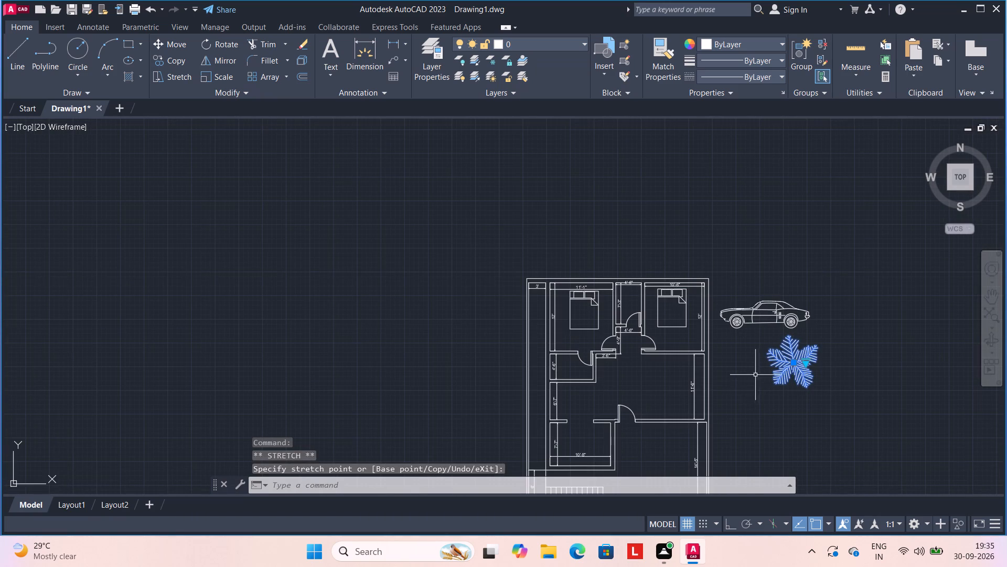
middle_drag(736, 411, 694, 283)
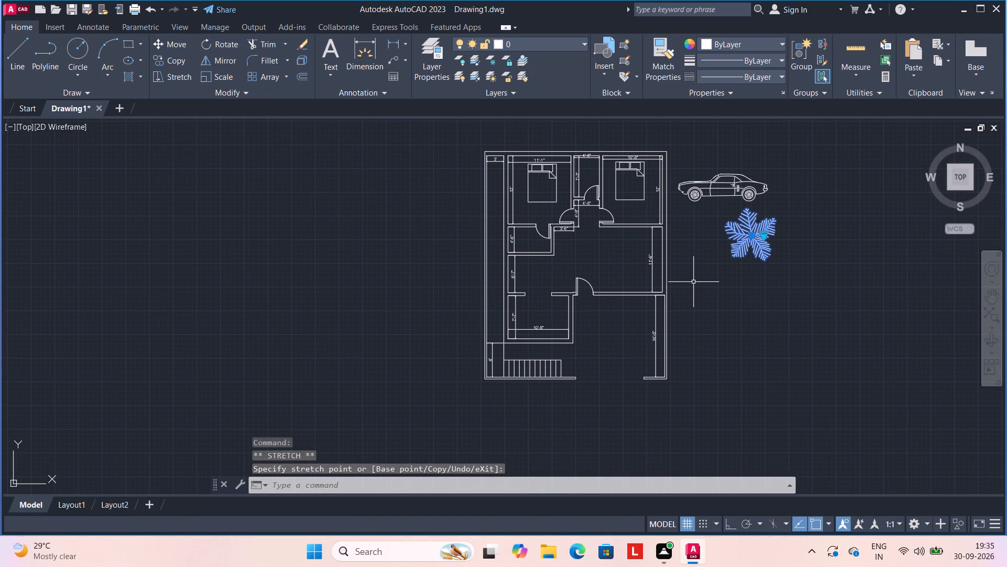
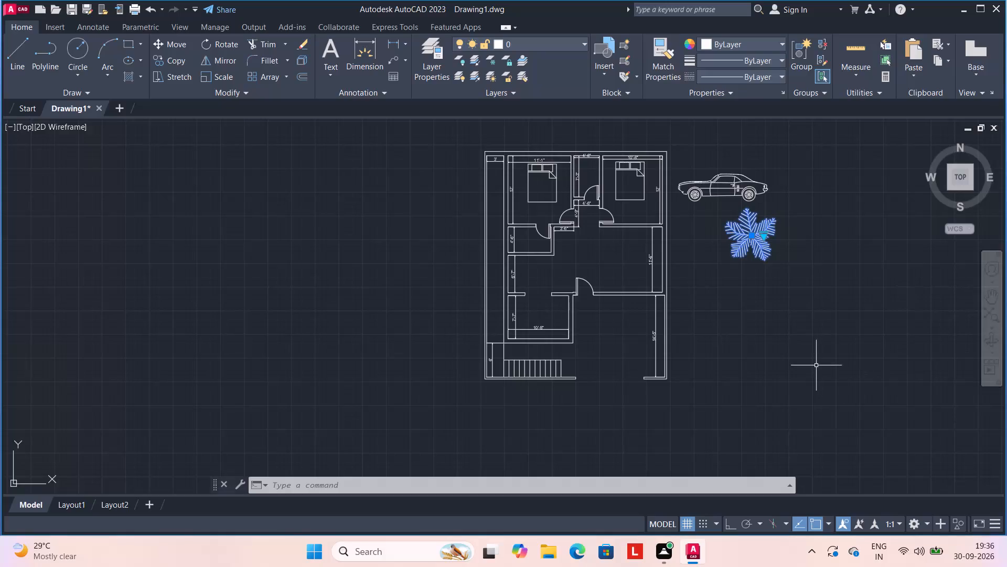
Reopen the tool palettes and look through the Hatches, Structural, Mechanical, Annotation, Modeling, Constraints and Architectural sets for further usable content.
key(space)
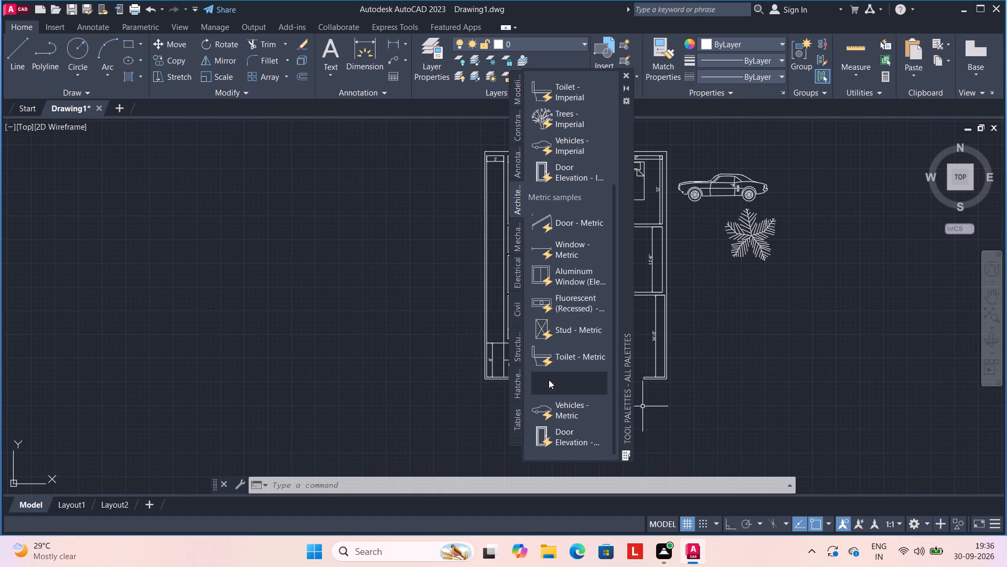
click(518, 384)
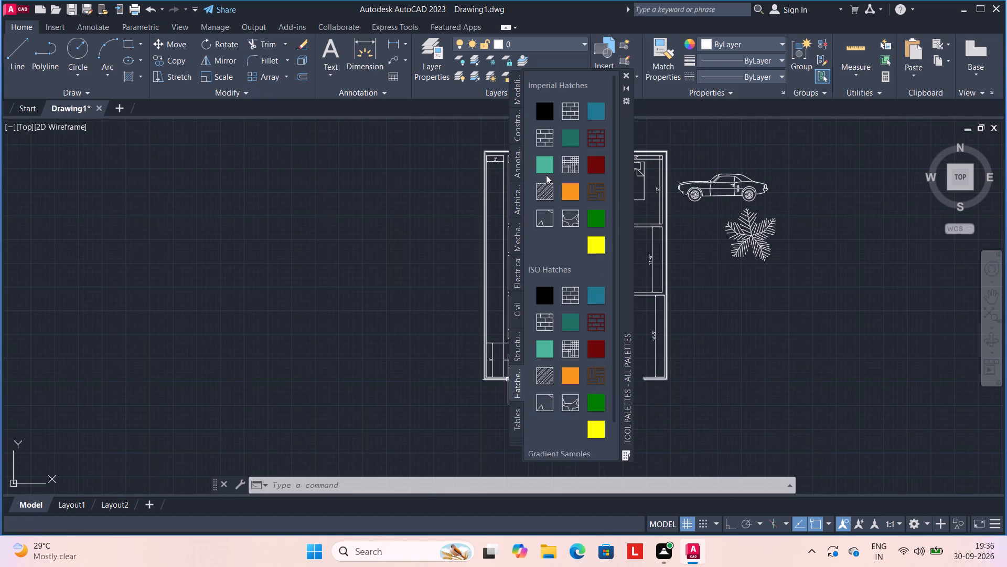
scroll(548, 305, down, 5)
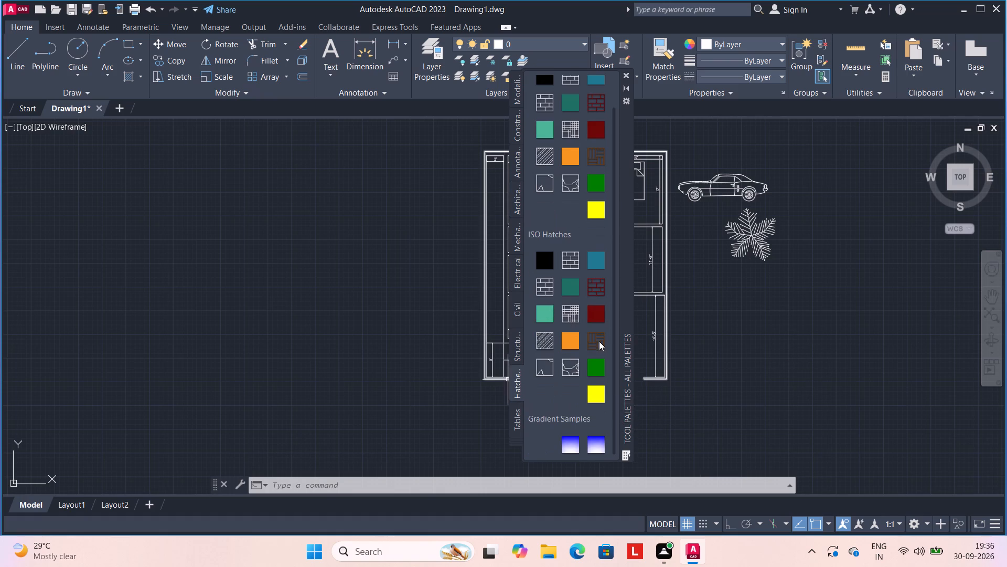
scroll(598, 341, up, 2)
scroll(598, 341, down, 3)
scroll(593, 340, up, 5)
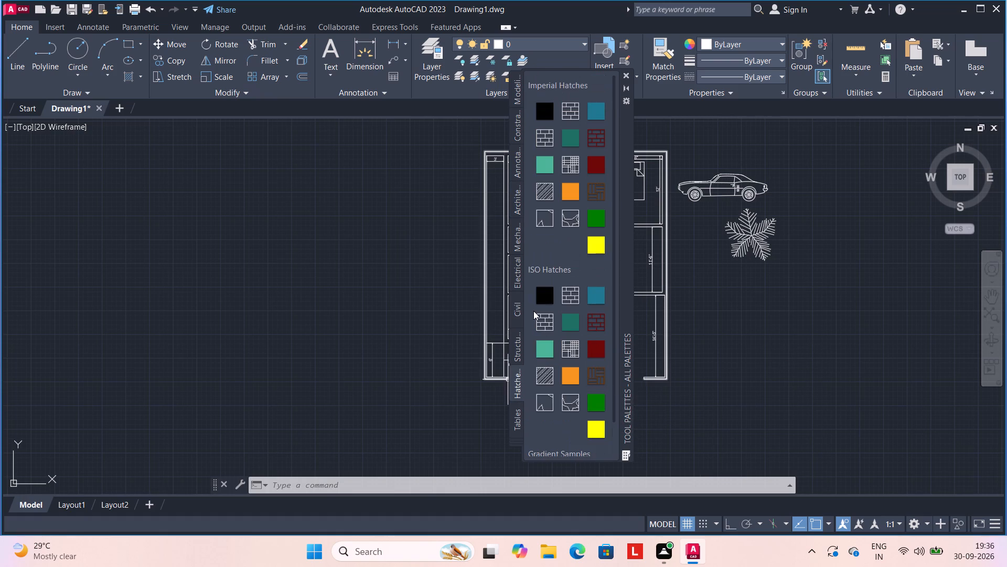
click(516, 345)
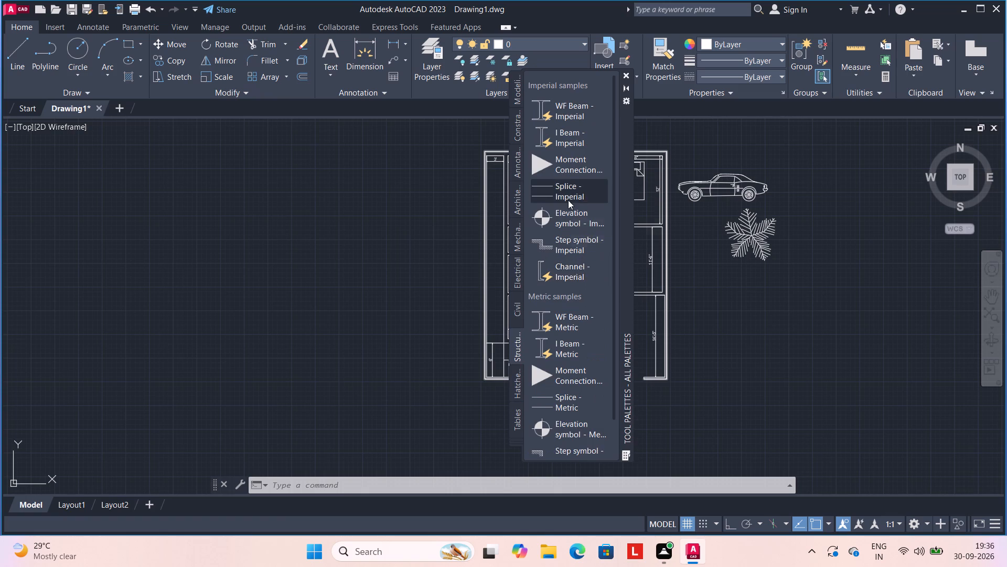
scroll(568, 200, down, 5)
scroll(558, 219, up, 6)
click(516, 235)
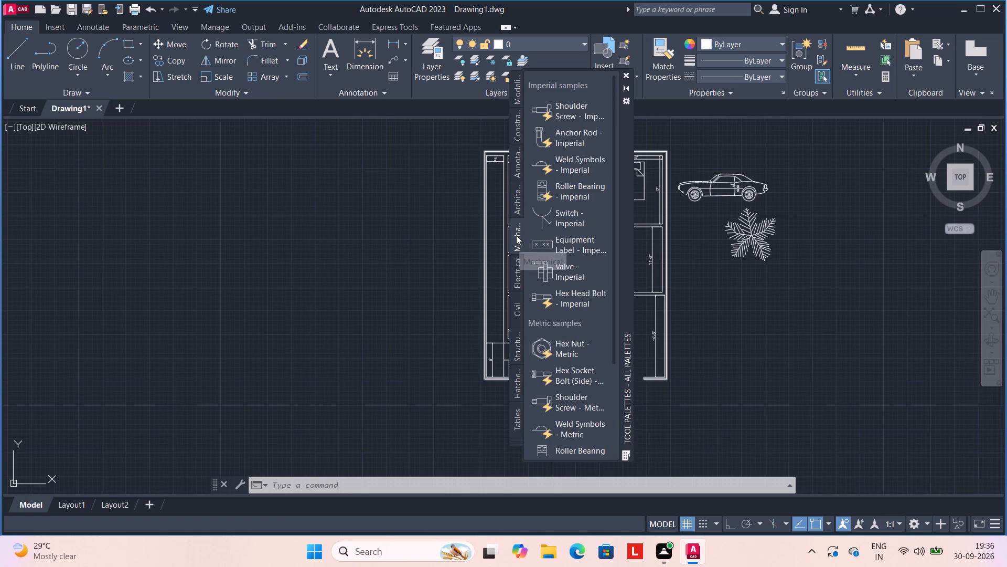
click(517, 157)
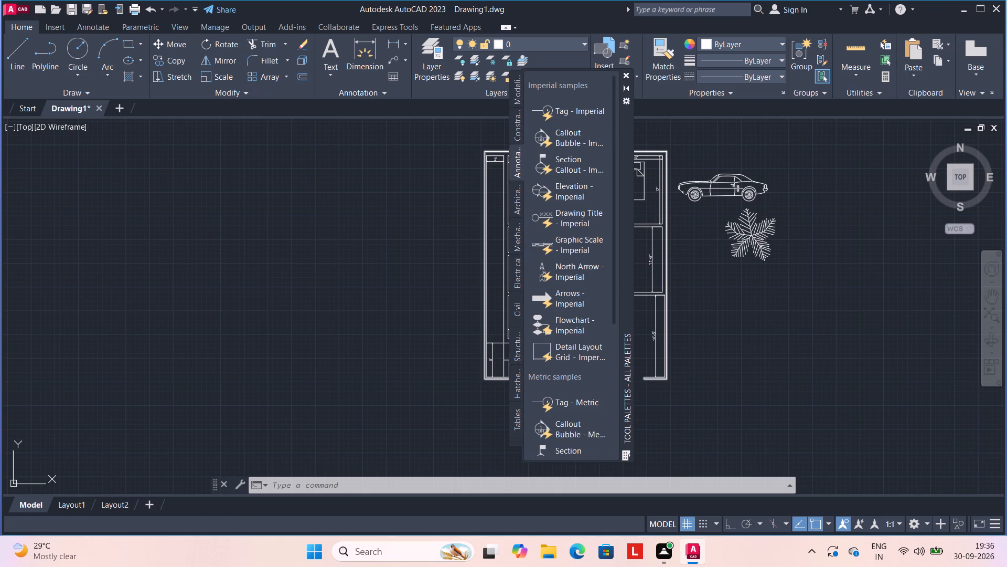
click(517, 90)
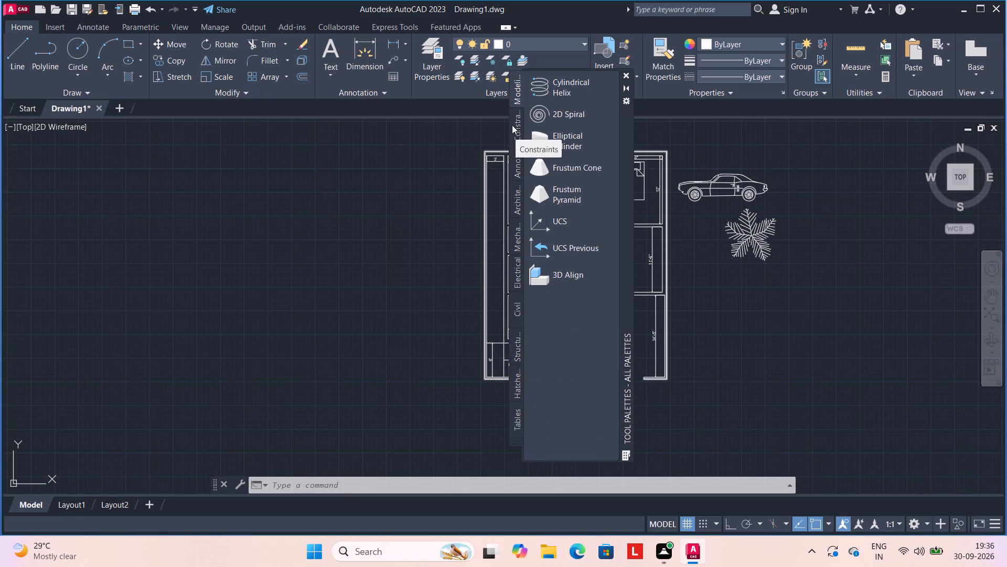
click(518, 132)
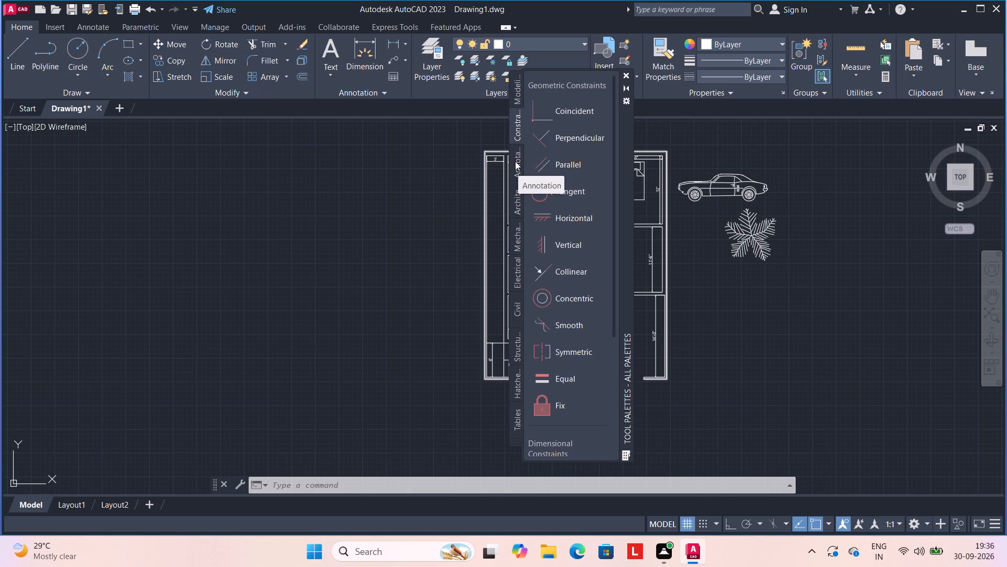
click(517, 168)
click(518, 194)
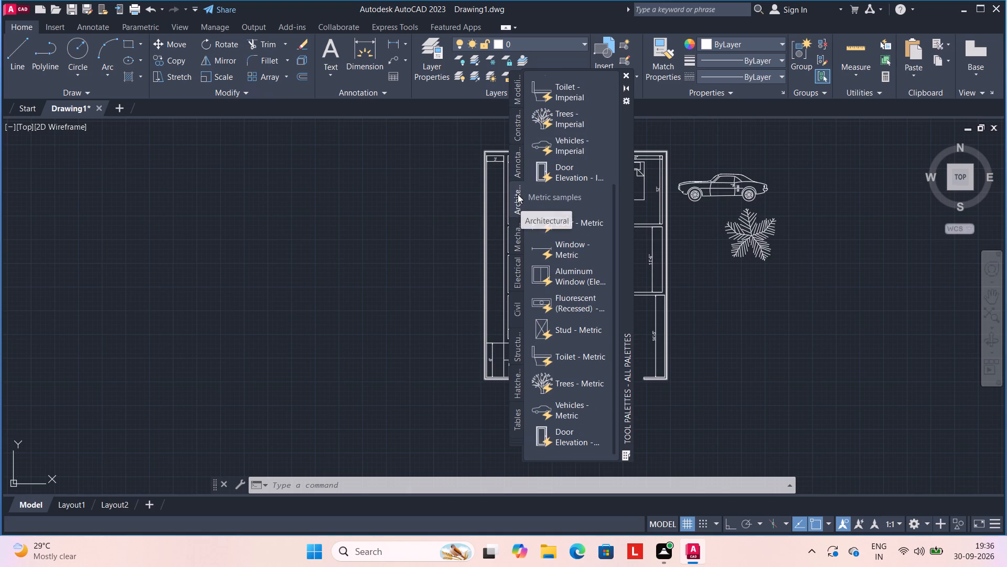
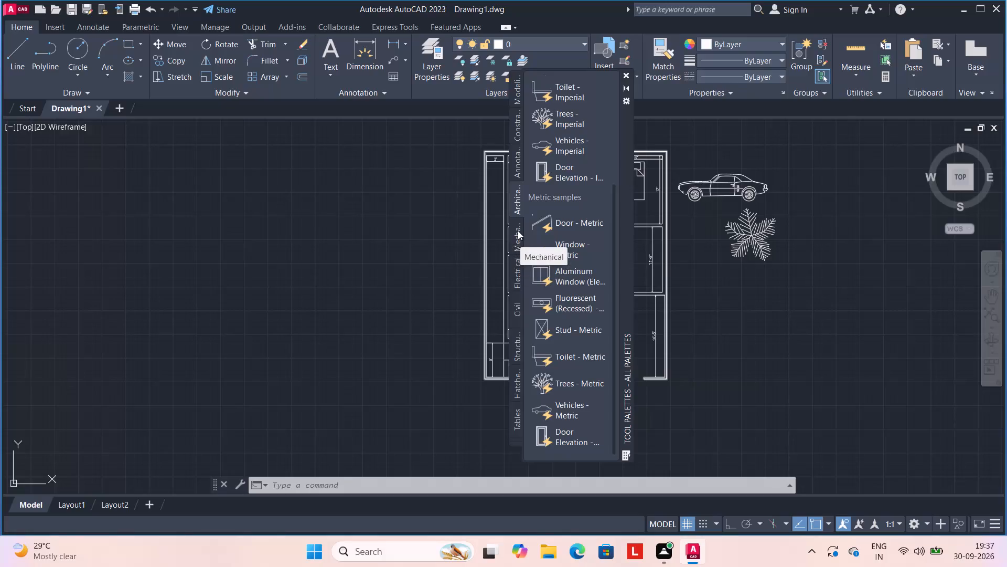
Check the Mechanical and Architectural palette sets once more and close the tool palettes.
click(518, 234)
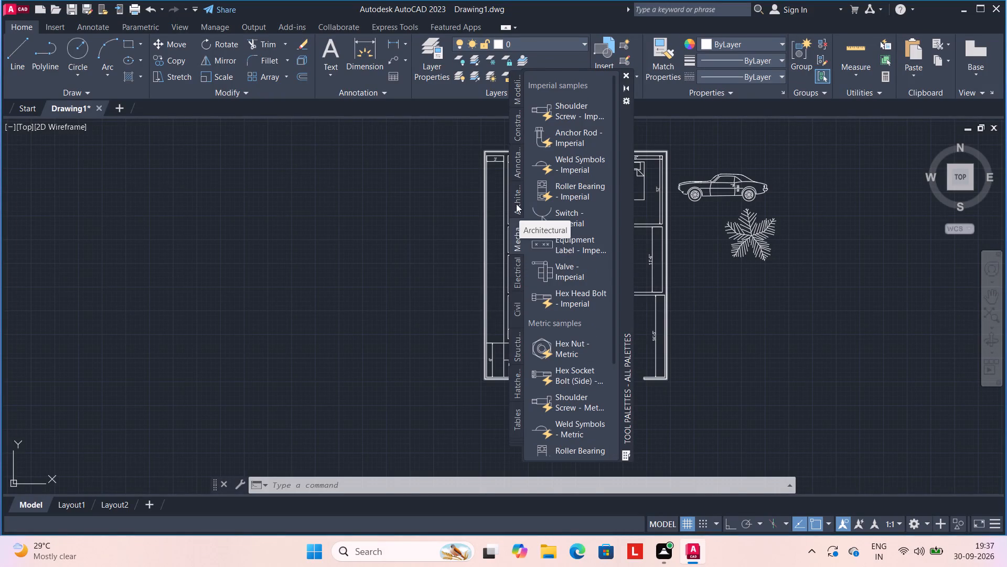
click(516, 204)
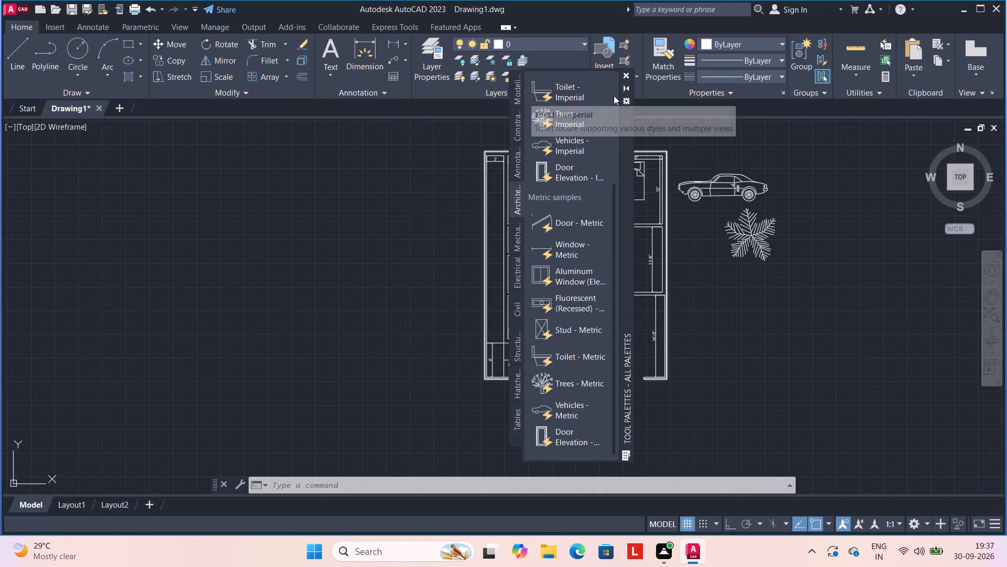
click(627, 71)
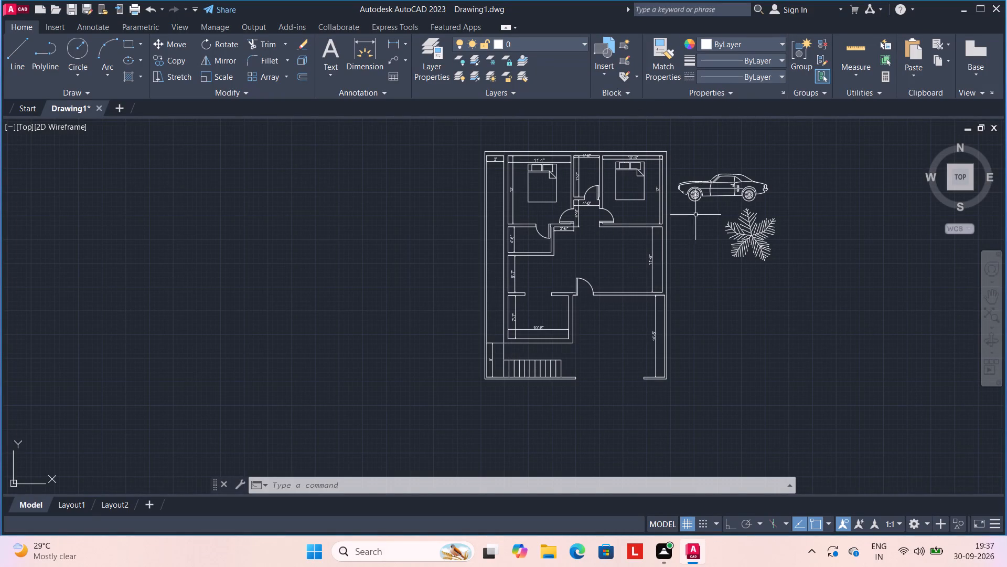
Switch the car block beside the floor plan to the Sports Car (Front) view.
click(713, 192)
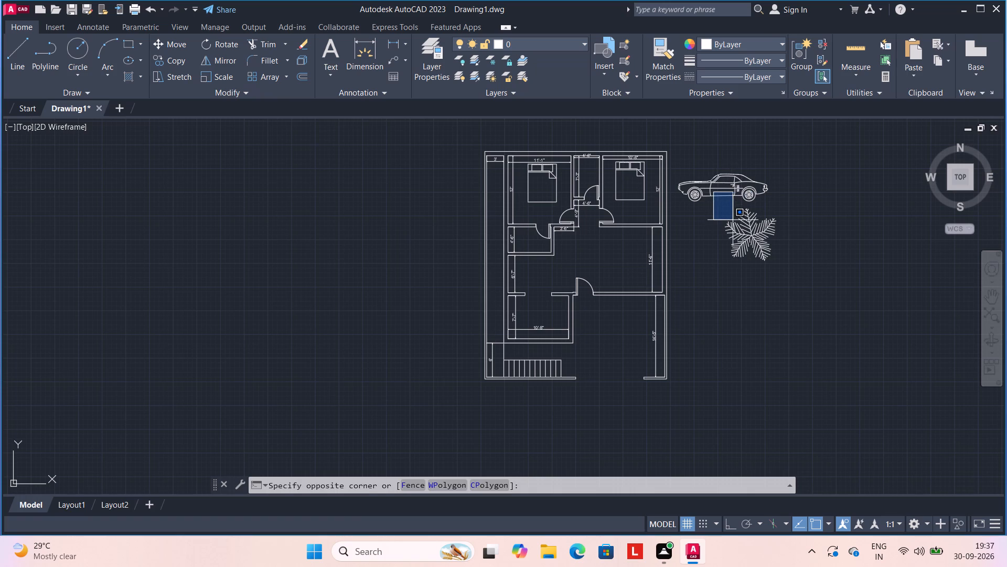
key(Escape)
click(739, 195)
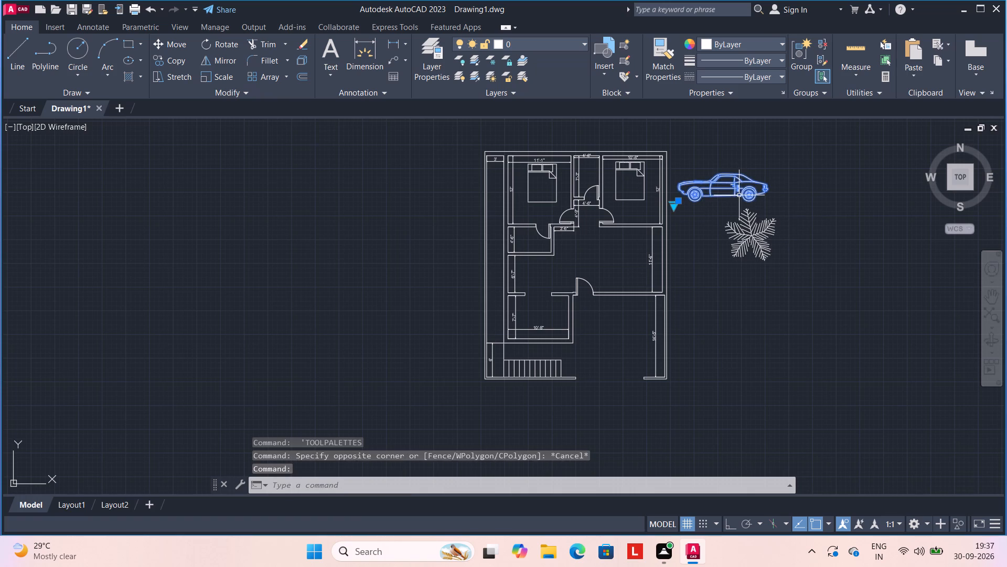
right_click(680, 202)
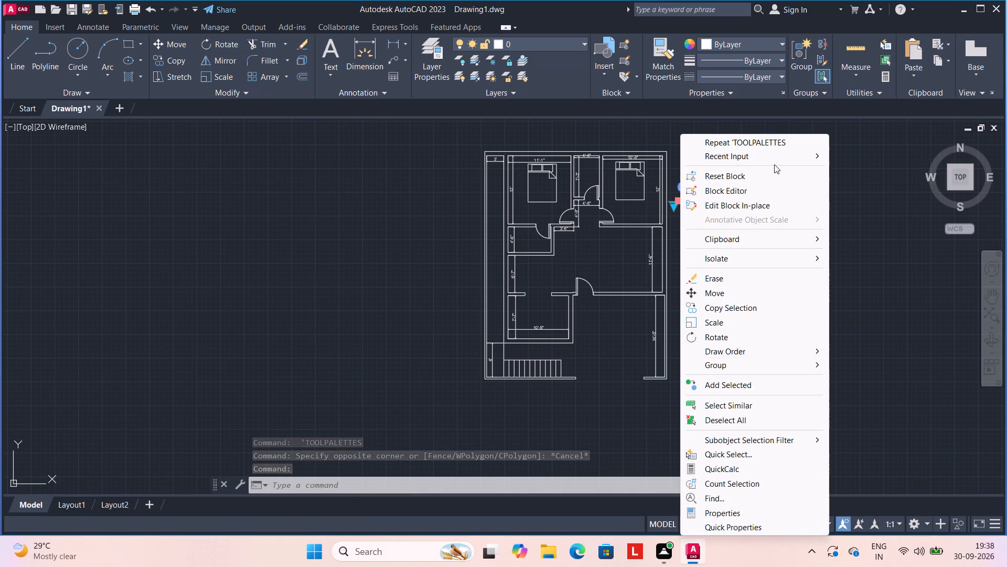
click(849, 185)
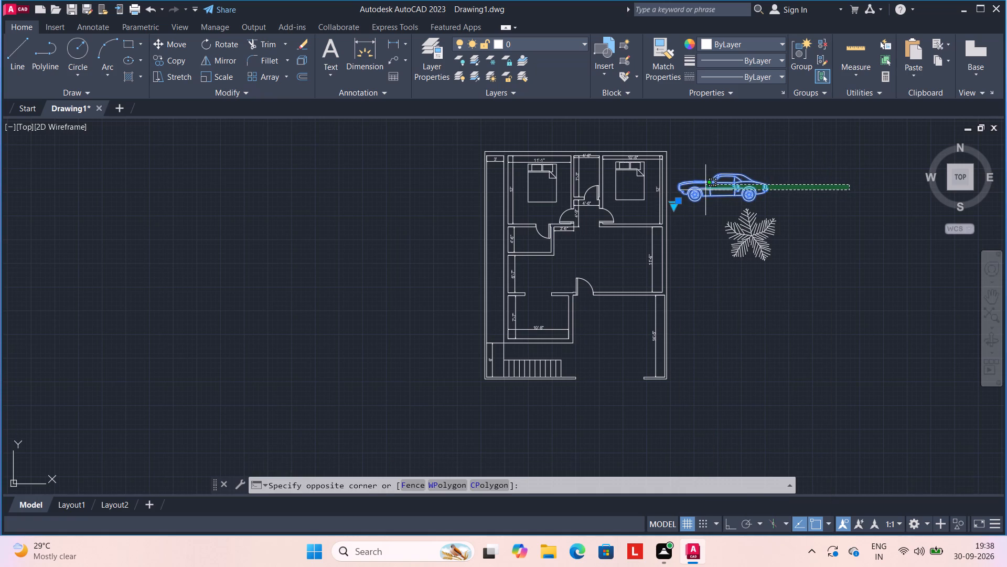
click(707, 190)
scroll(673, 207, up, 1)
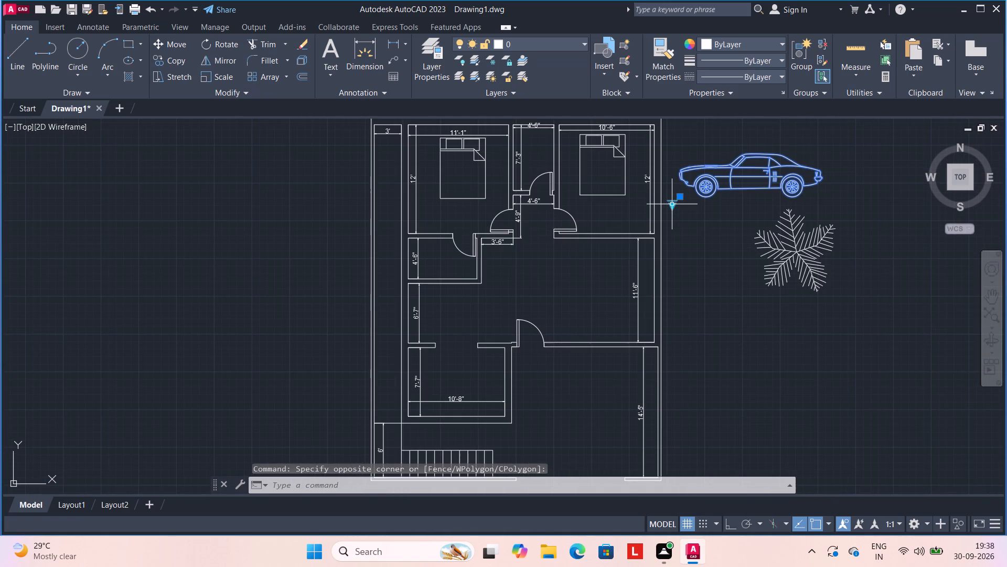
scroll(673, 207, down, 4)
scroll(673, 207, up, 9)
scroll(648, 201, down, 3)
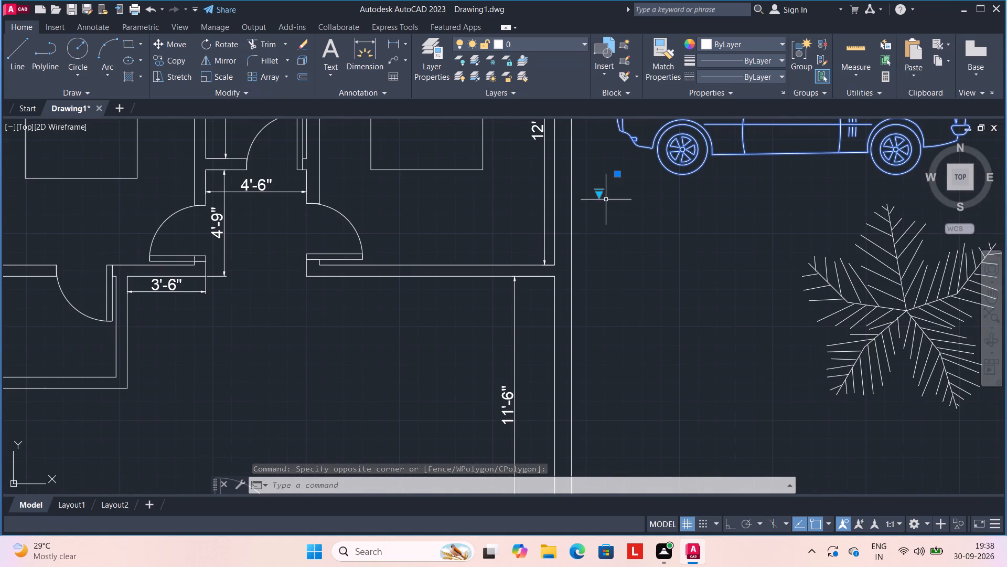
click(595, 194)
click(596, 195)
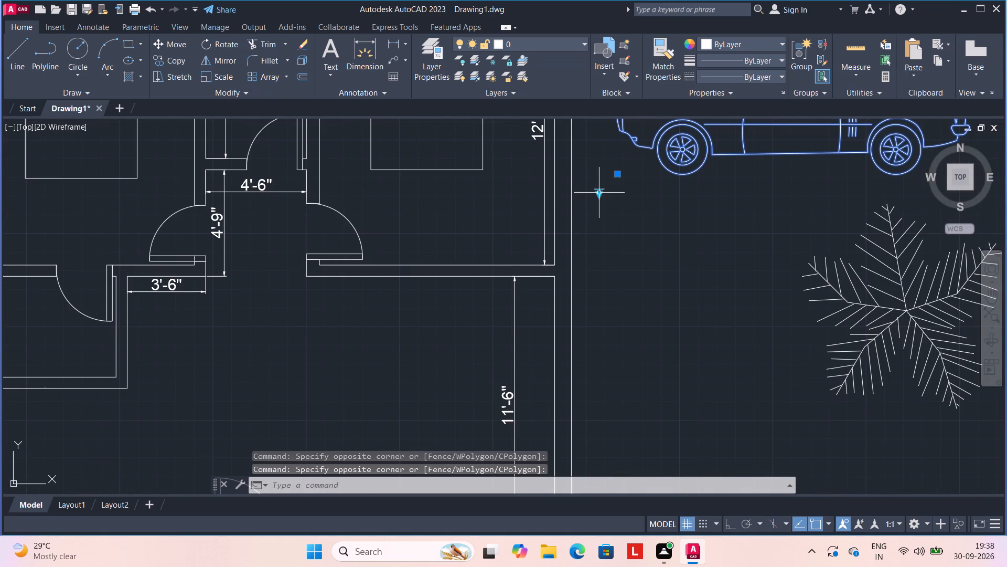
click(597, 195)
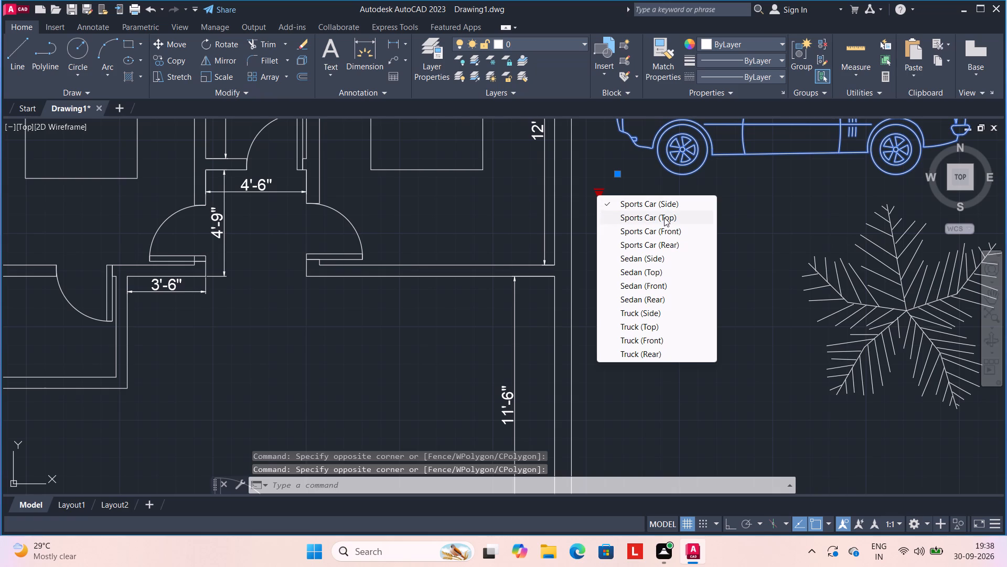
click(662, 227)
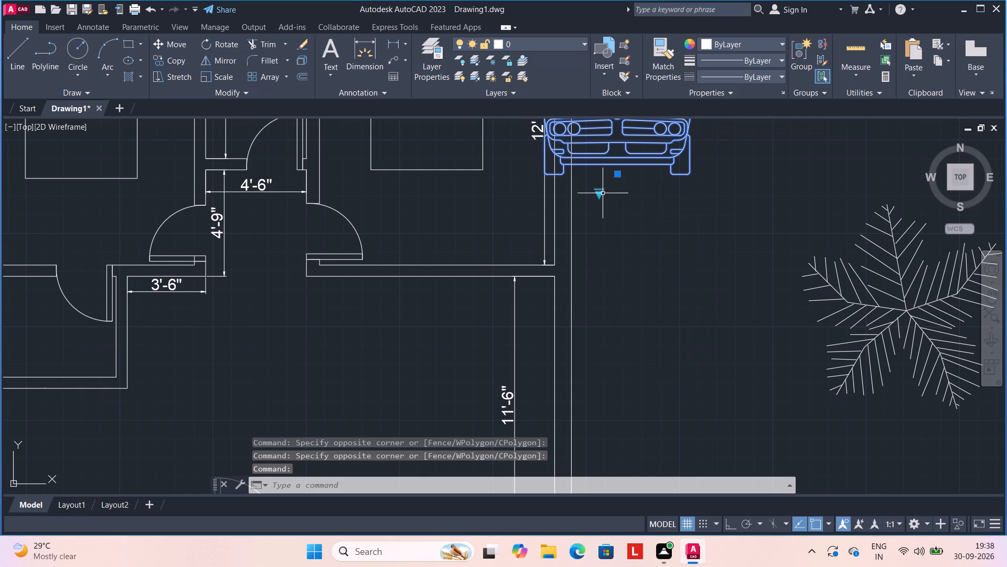
Switch the car block to the Sports Car (Top) view.
scroll(616, 175, down, 3)
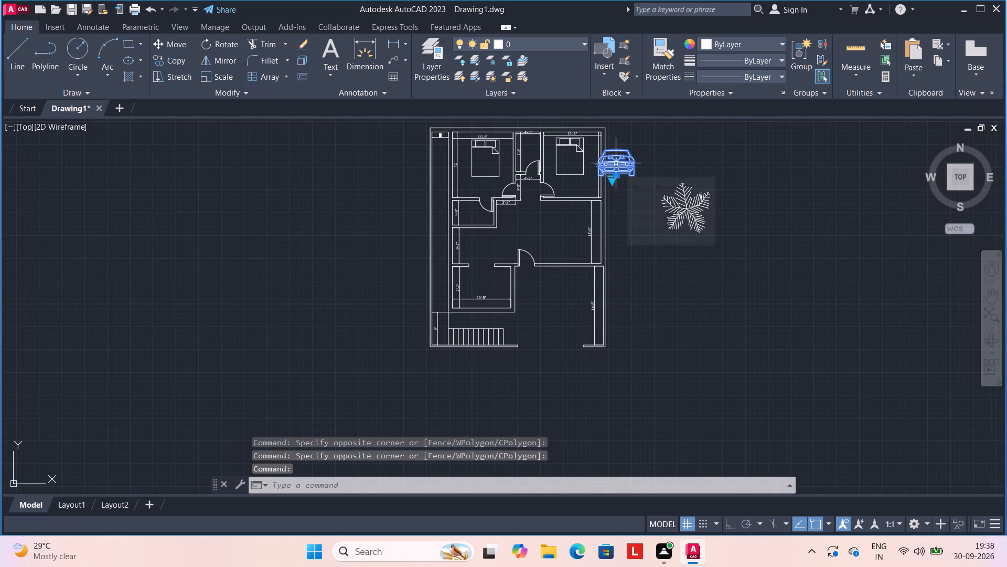
scroll(616, 163, up, 2)
click(604, 209)
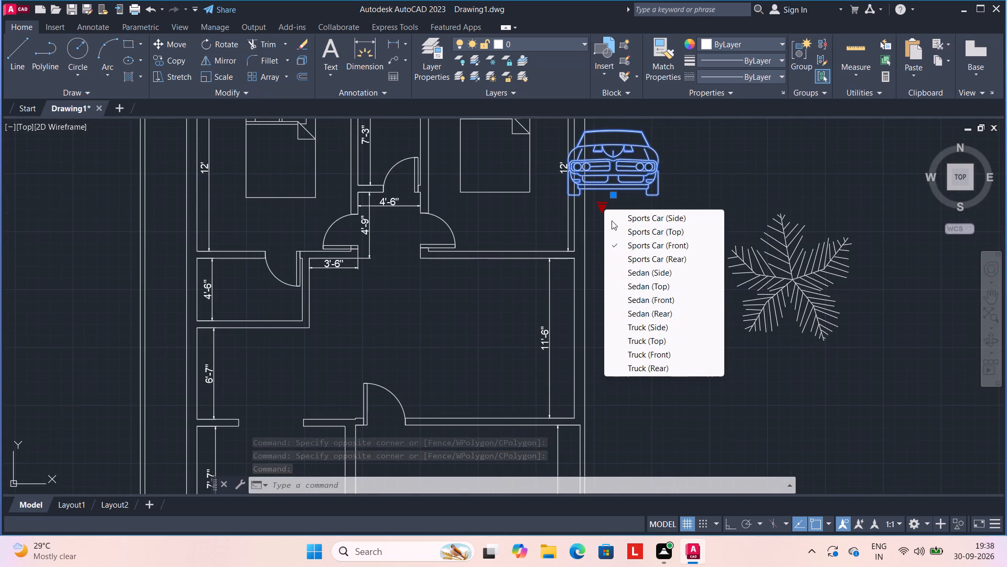
click(655, 234)
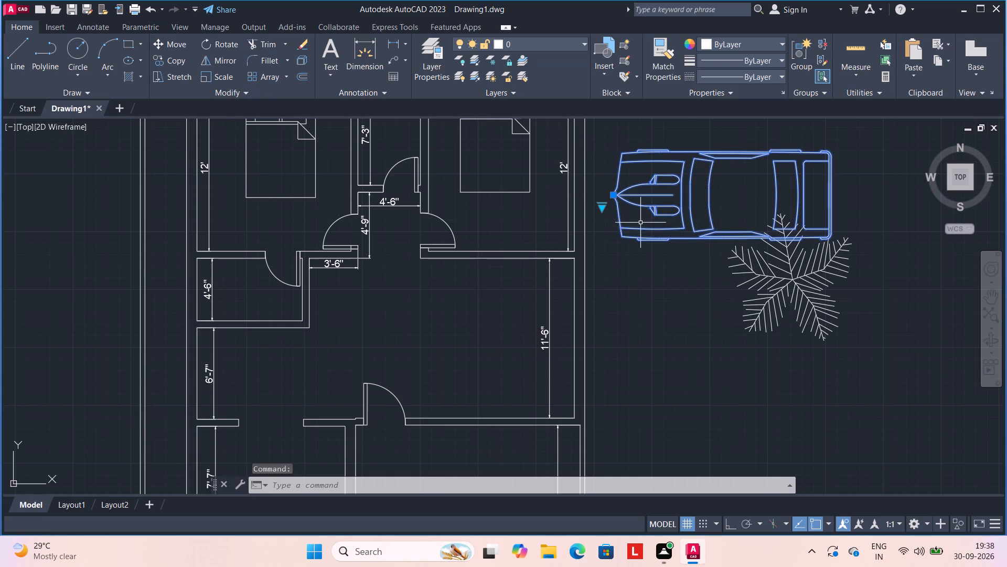
Rotate the car block a quarter turn about its nose so it stands vertically with the nose pointing north.
right_click(614, 198)
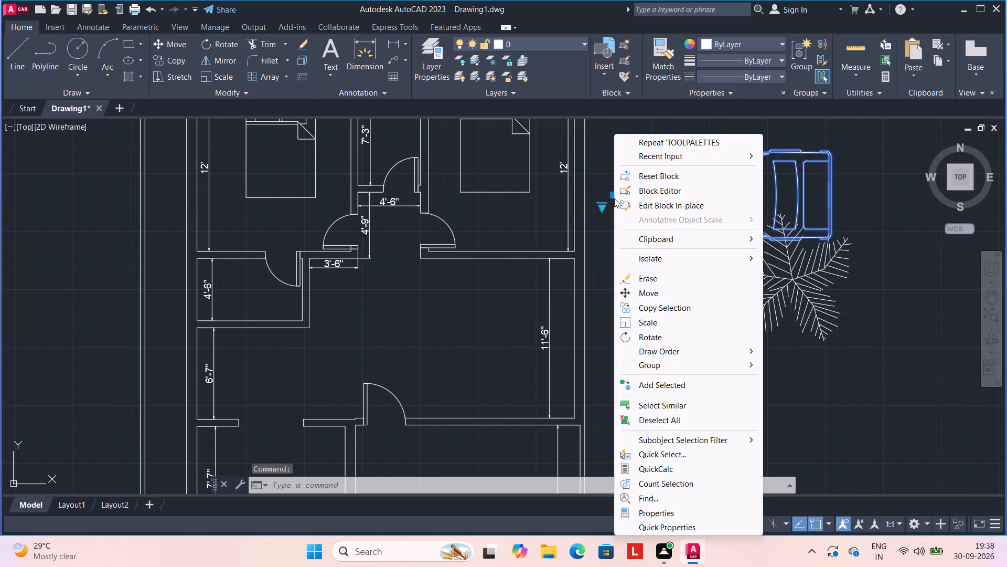
click(625, 335)
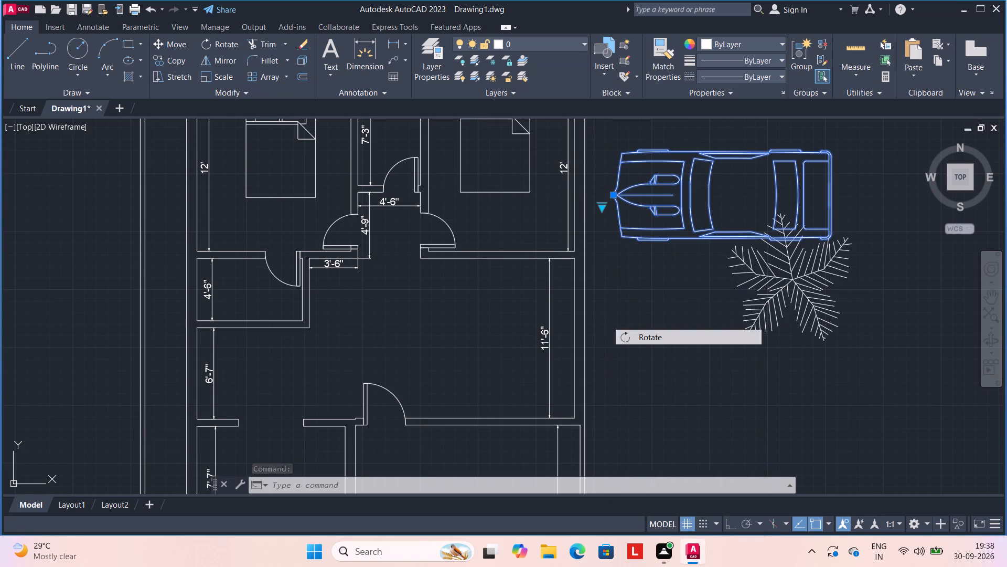
click(613, 188)
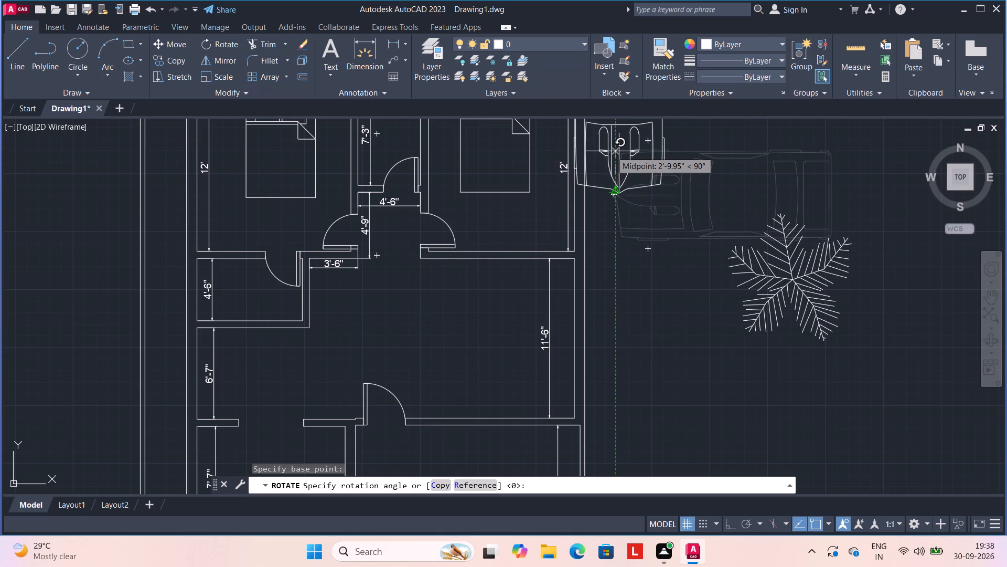
click(615, 223)
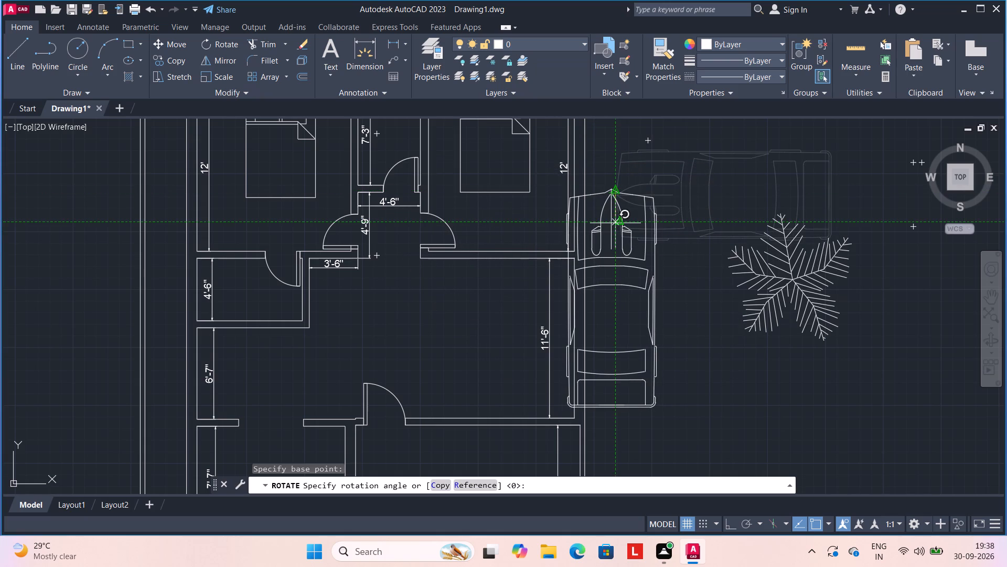
scroll(614, 202, up, 3)
scroll(614, 202, down, 3)
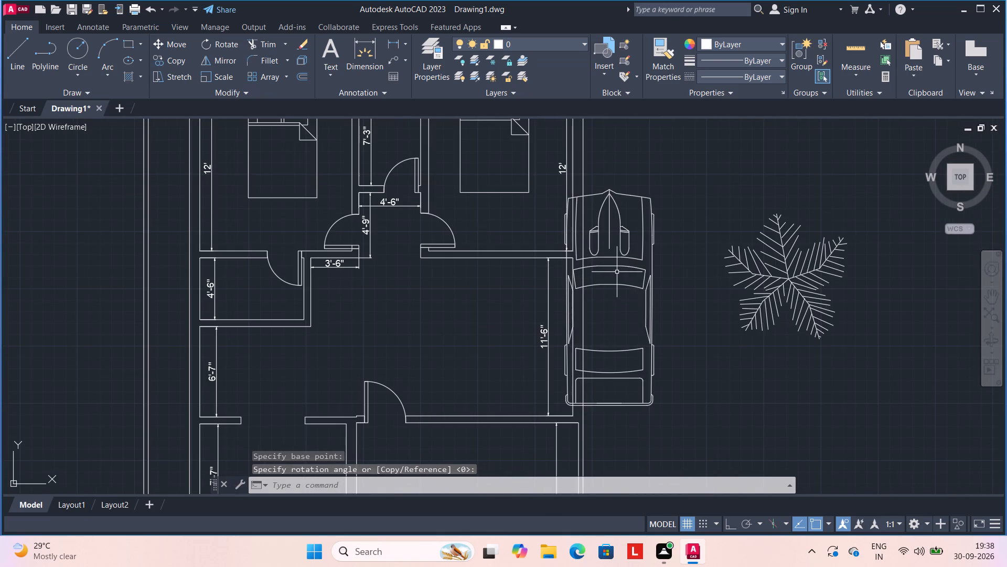
Move the car block by its nose into the 14'-5" parking area, just below the wall beside the entrance door.
click(617, 272)
click(660, 314)
drag(691, 334, 685, 332)
click(628, 301)
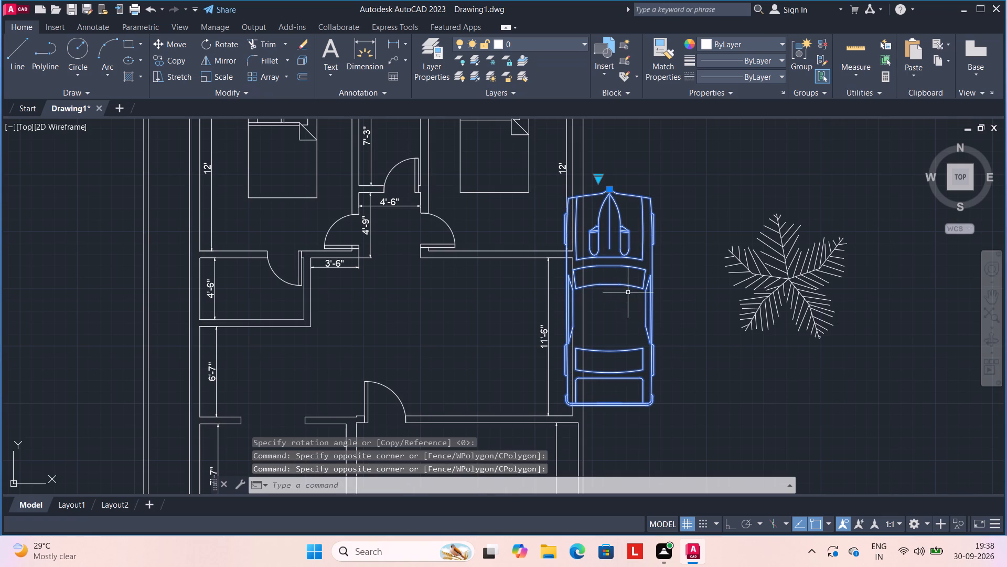
click(608, 193)
scroll(545, 275, down, 2)
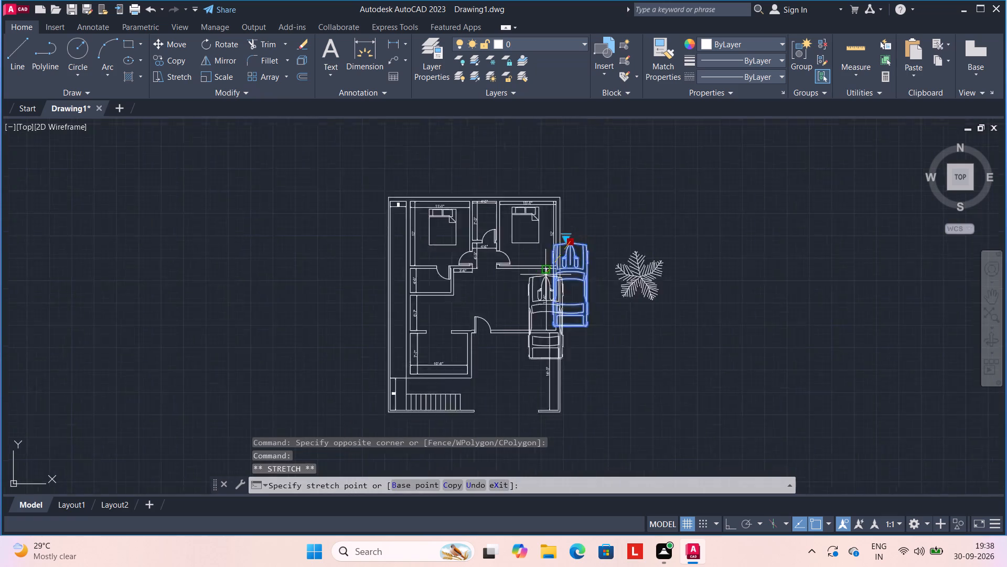
scroll(545, 275, down, 1)
scroll(528, 310, up, 4)
click(523, 333)
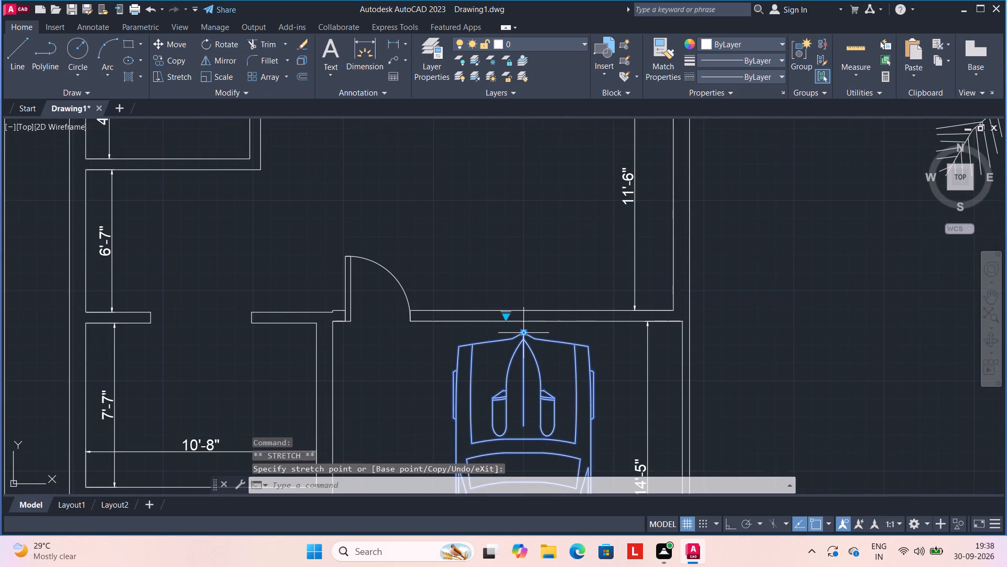
Scale the car block down about its nose so it fits within the parking area with clearance to the front opening.
scroll(523, 333, down, 3)
right_click(523, 333)
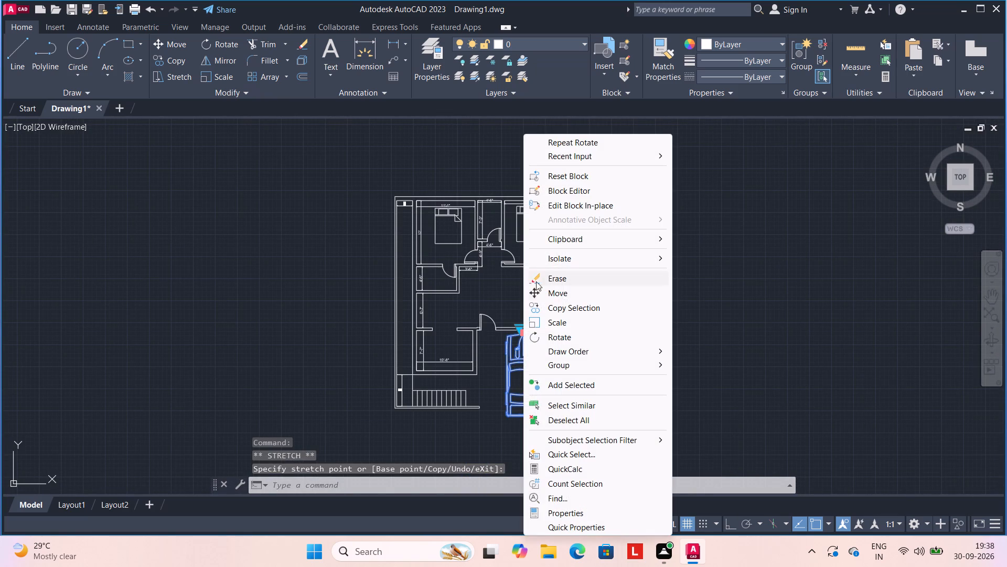
click(533, 323)
scroll(524, 331, up, 5)
click(504, 352)
scroll(498, 376, down, 2)
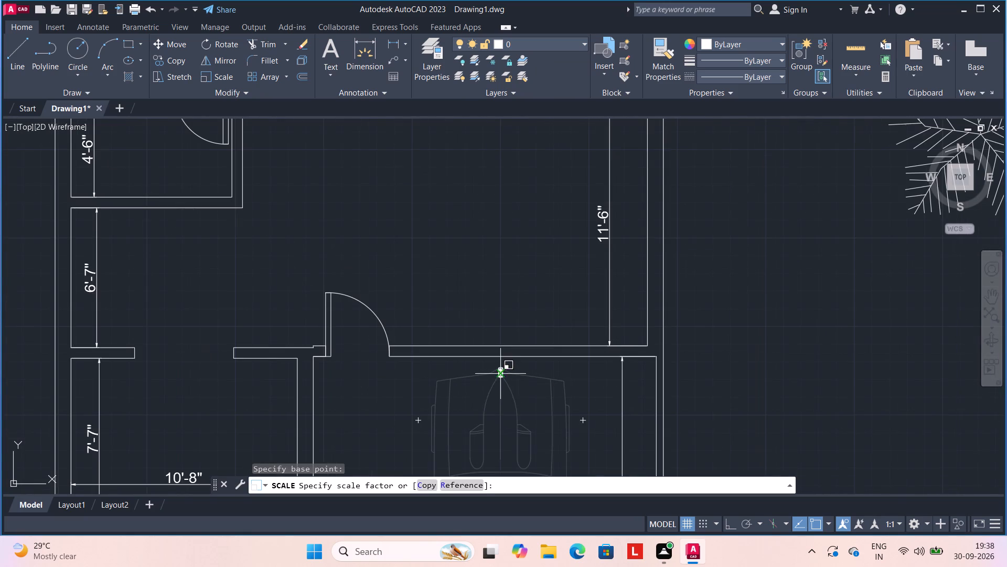
middle_drag(491, 417, 475, 282)
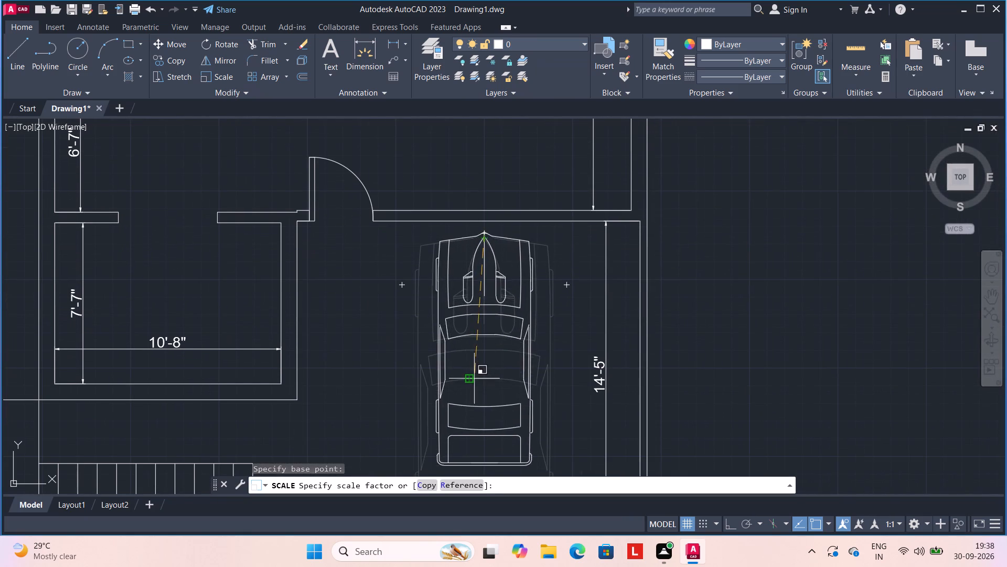
middle_drag(474, 379, 475, 255)
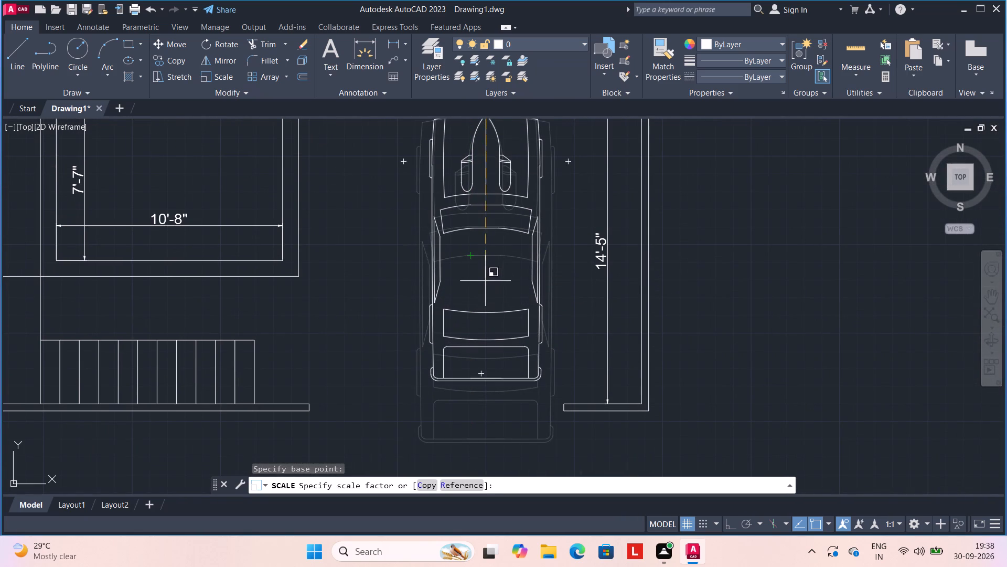
click(485, 281)
scroll(701, 282, down, 2)
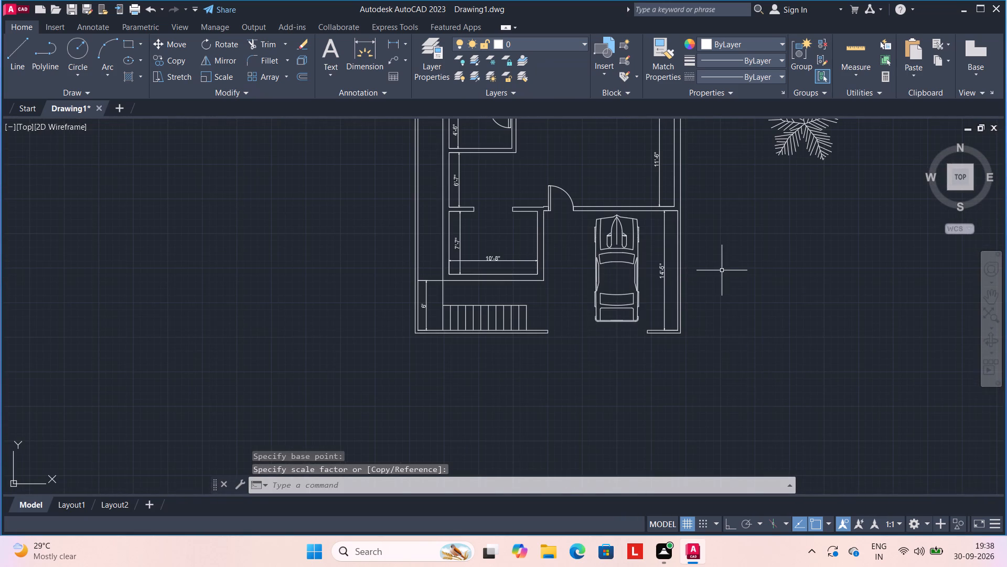
scroll(734, 254, down, 1)
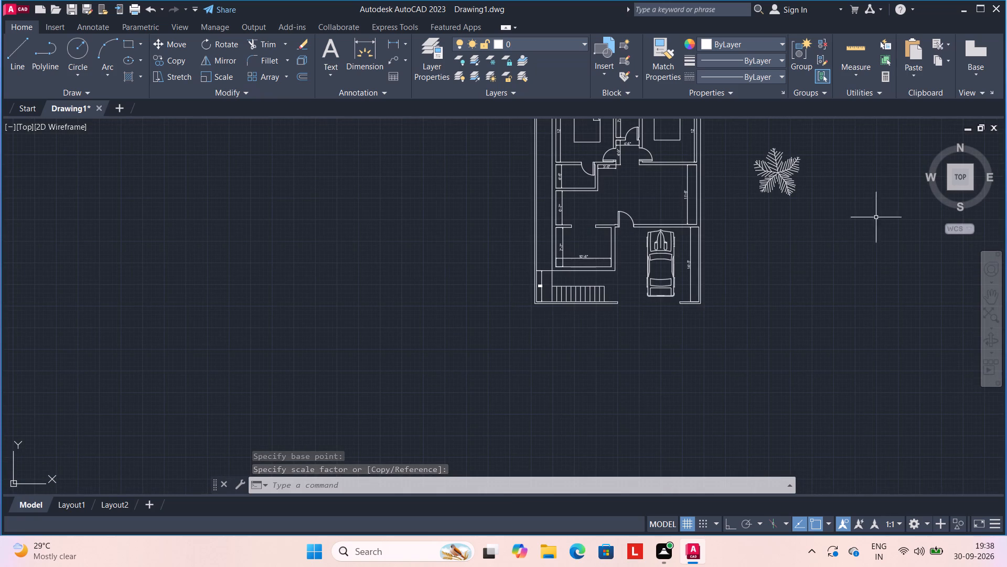
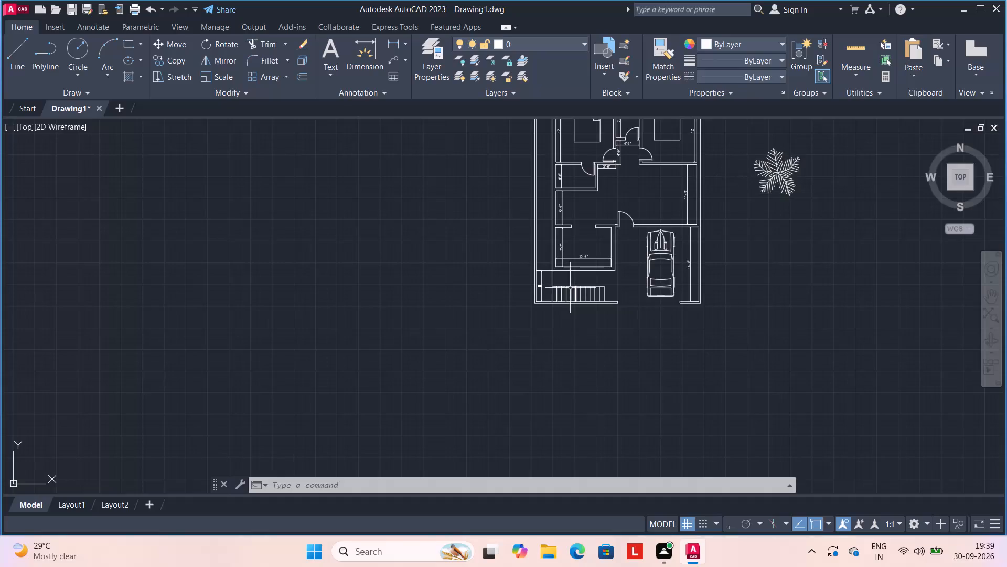
Place a multiline text frame in the open hall area north of the entrance door, beside the 11'-6" dimension.
scroll(569, 225, up, 2)
text(MTEXT)
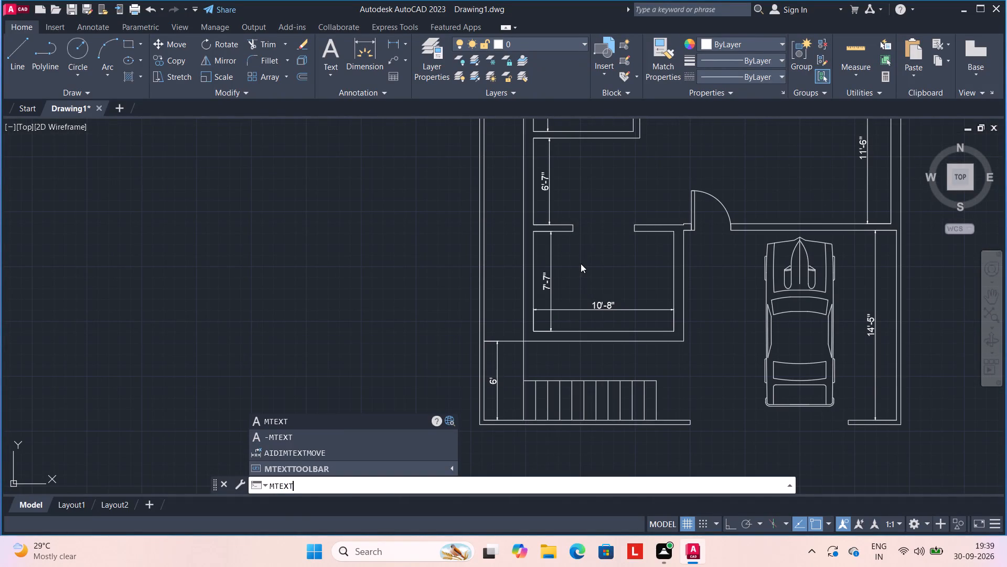
key(Return)
scroll(581, 264, down, 2)
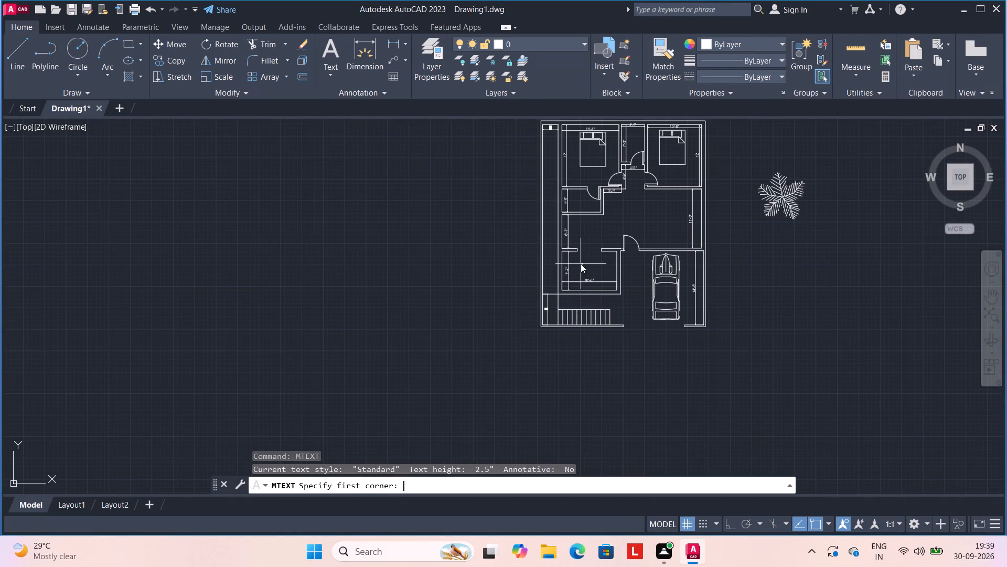
scroll(645, 213, up, 2)
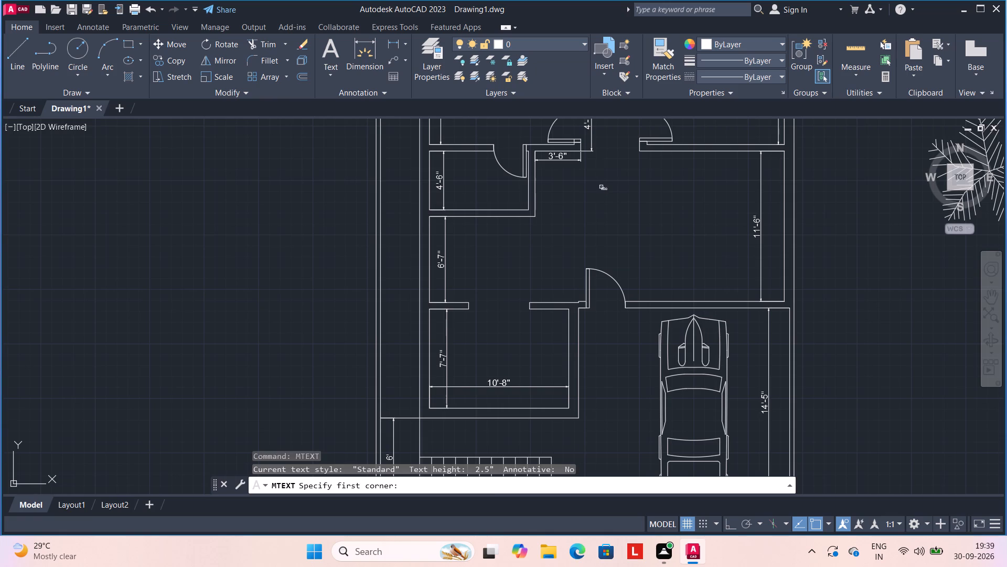
click(601, 187)
click(729, 250)
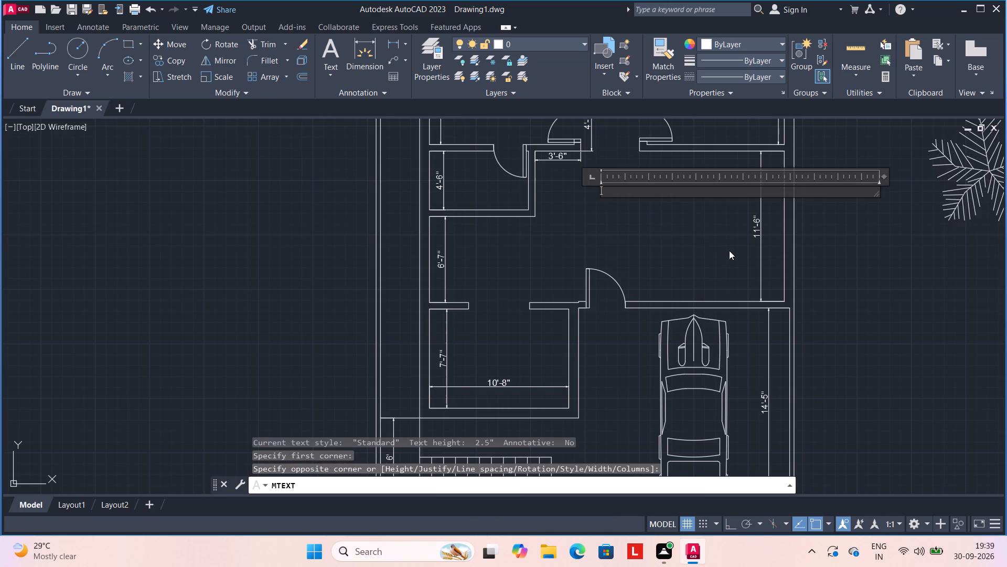
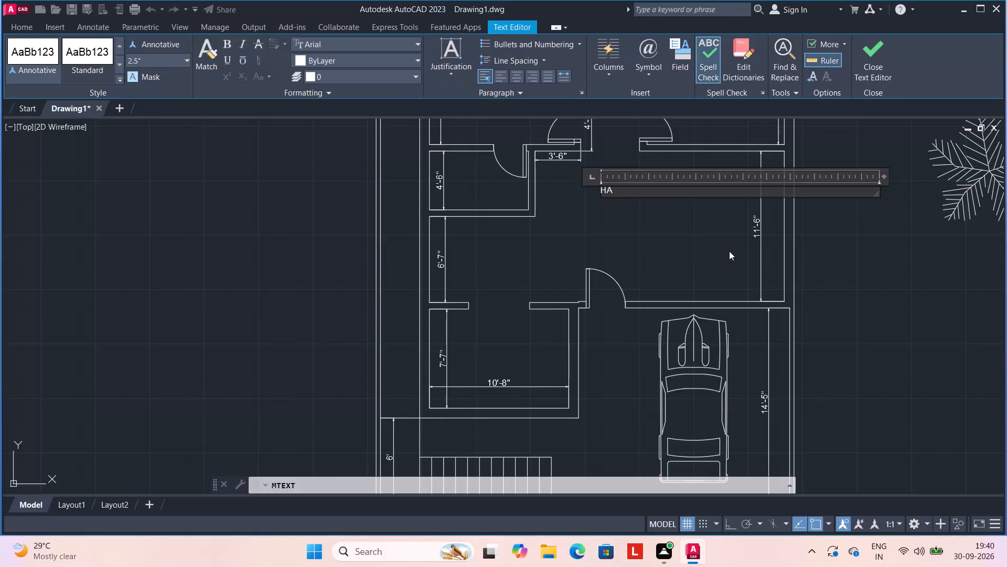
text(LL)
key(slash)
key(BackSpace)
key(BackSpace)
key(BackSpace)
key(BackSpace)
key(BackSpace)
Set the new multiline text to bold with a text height of 6".
click(227, 45)
click(143, 61)
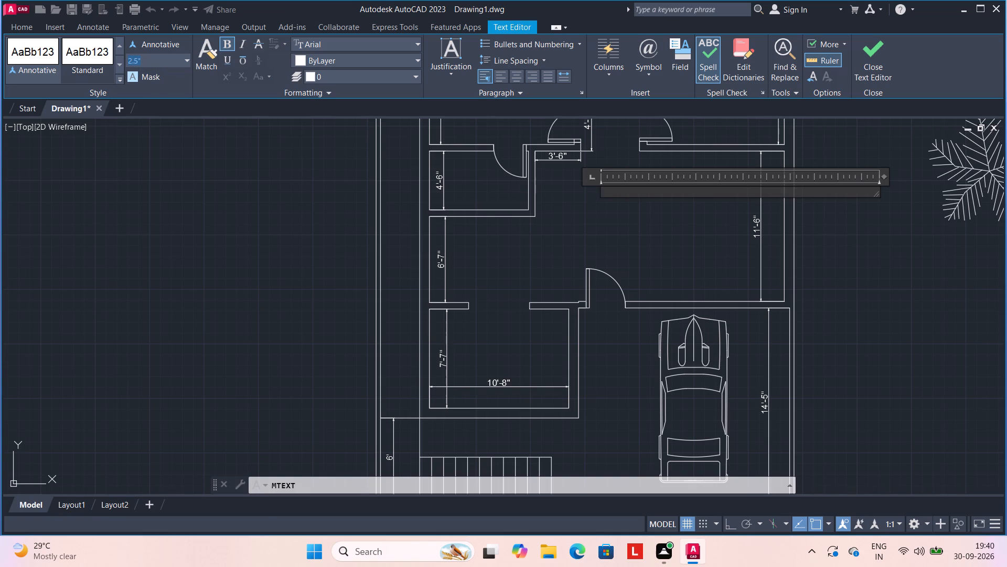
key(BackSpace)
key(6)
key(shift+quotedbl)
key(Return)
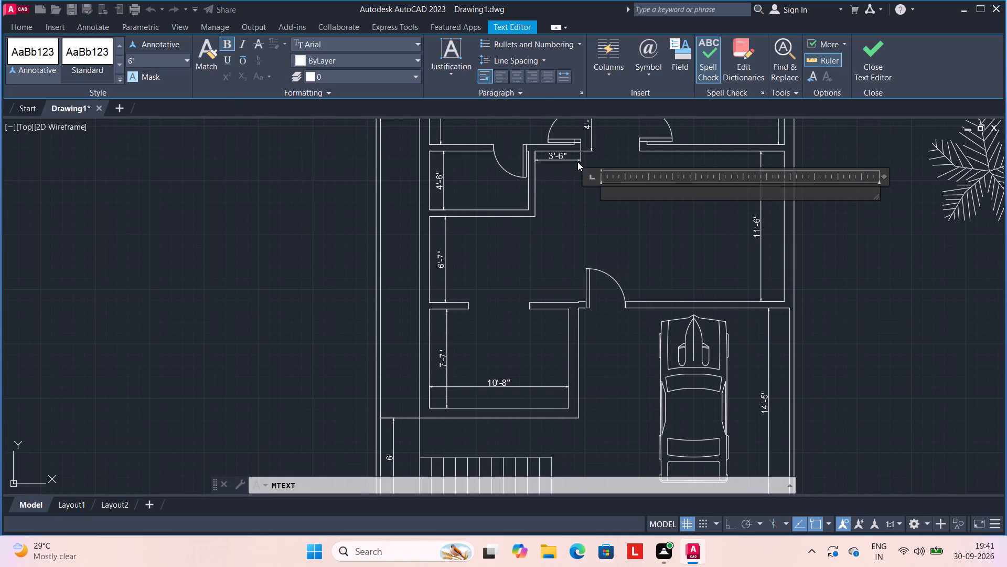
Write the two-line label "HALL / LIVING AREA" and "11'6" X 18'10"" in the hall's text frame and finish the text.
scroll(617, 189, up, 1)
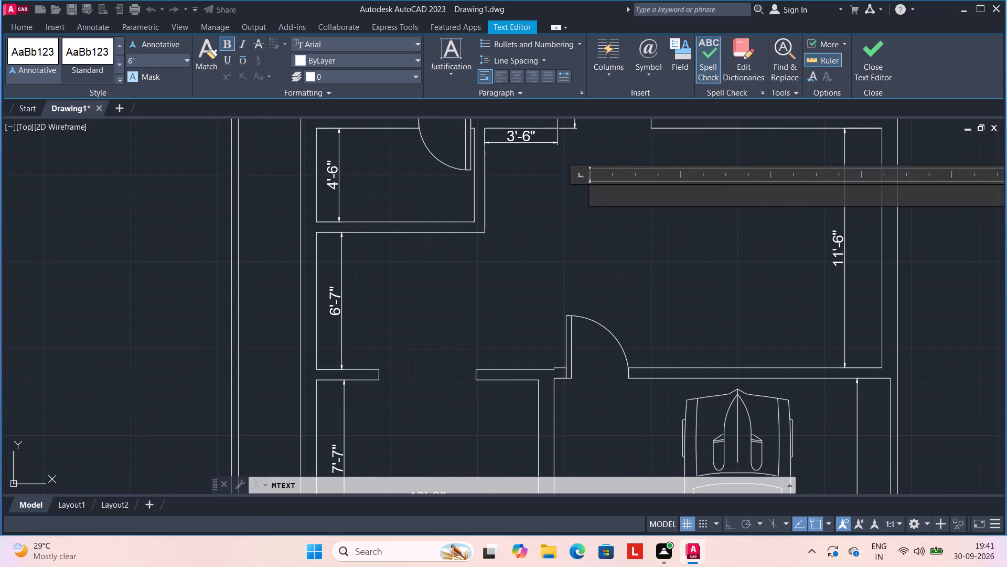
text(HA)
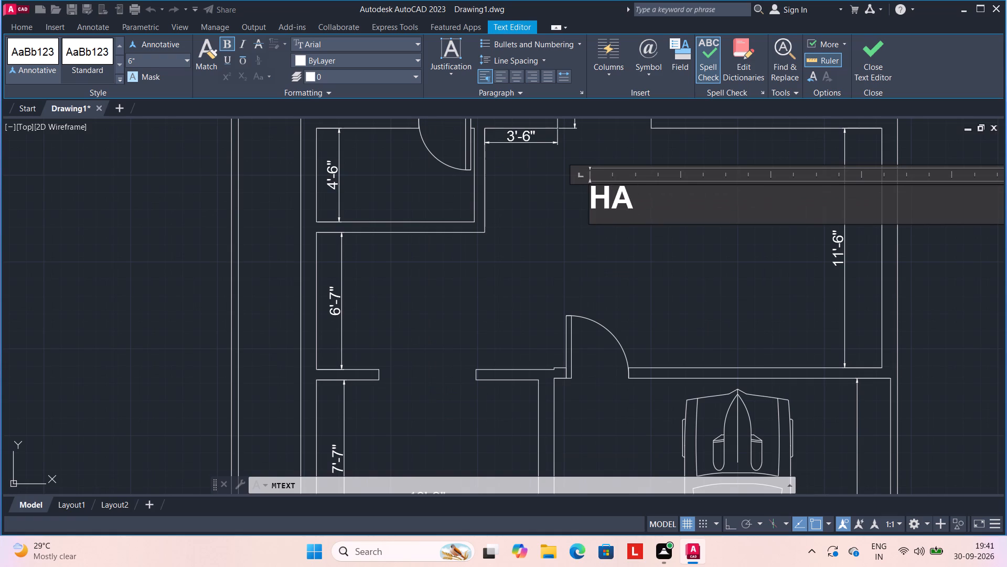
text(LL)
key(space)
text(/ LIVING AREA)
key(space)
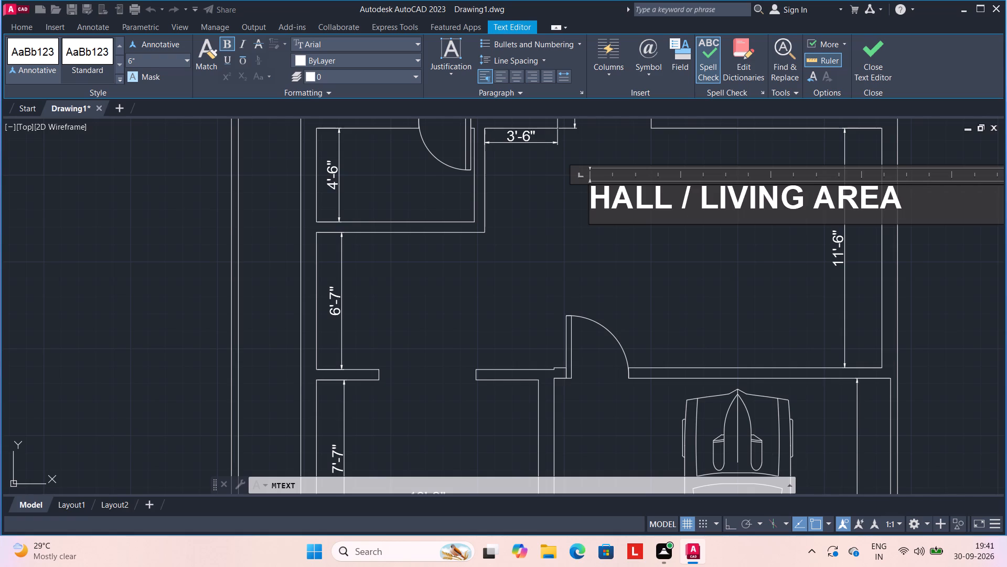
key(Return)
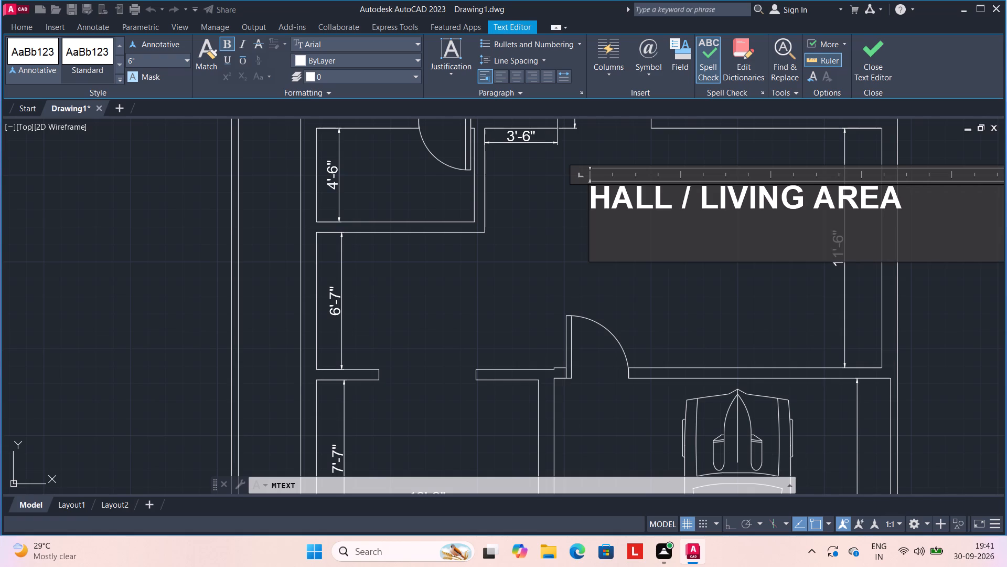
text(11'6")
key(space)
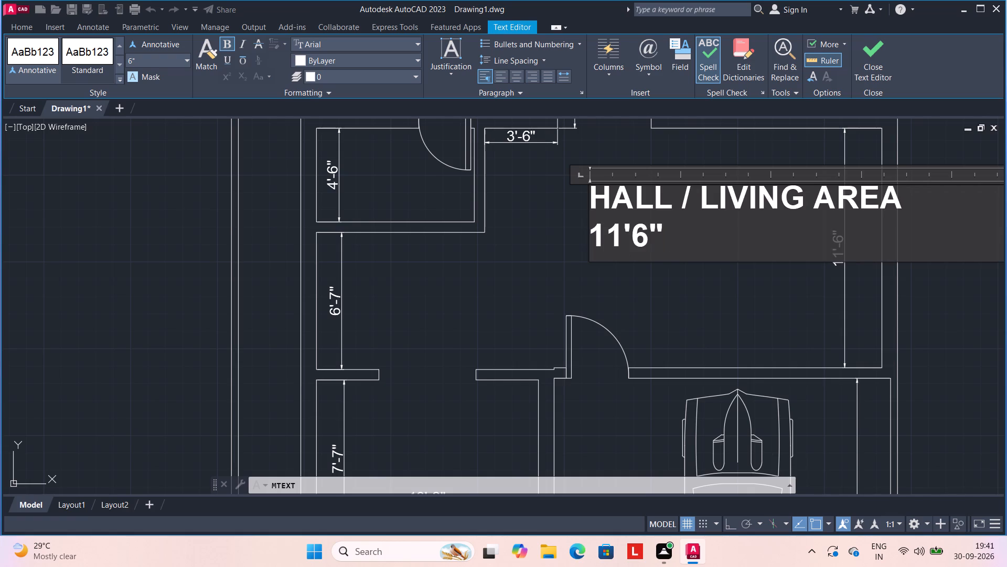
text(X)
key(space)
text(18')
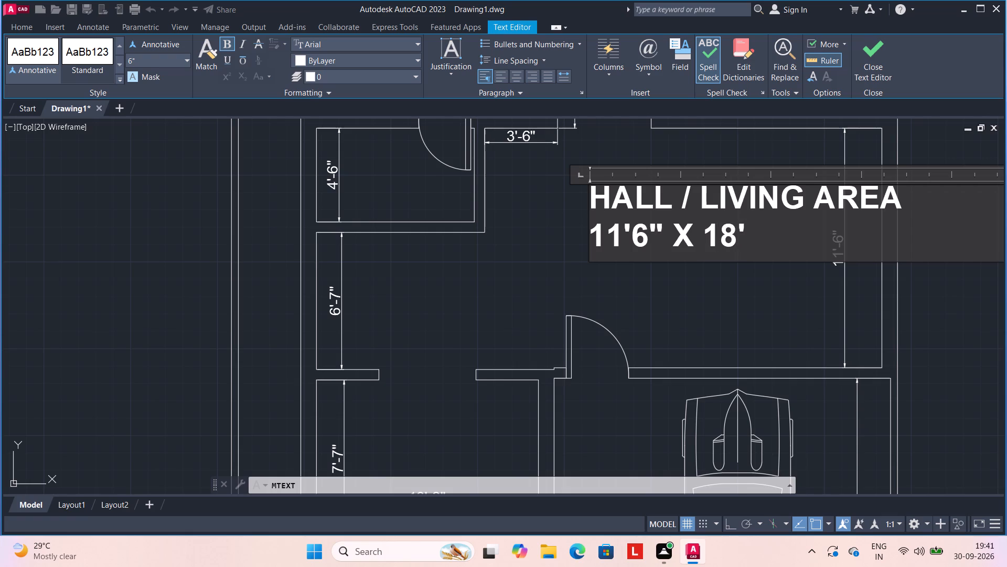
text(10)
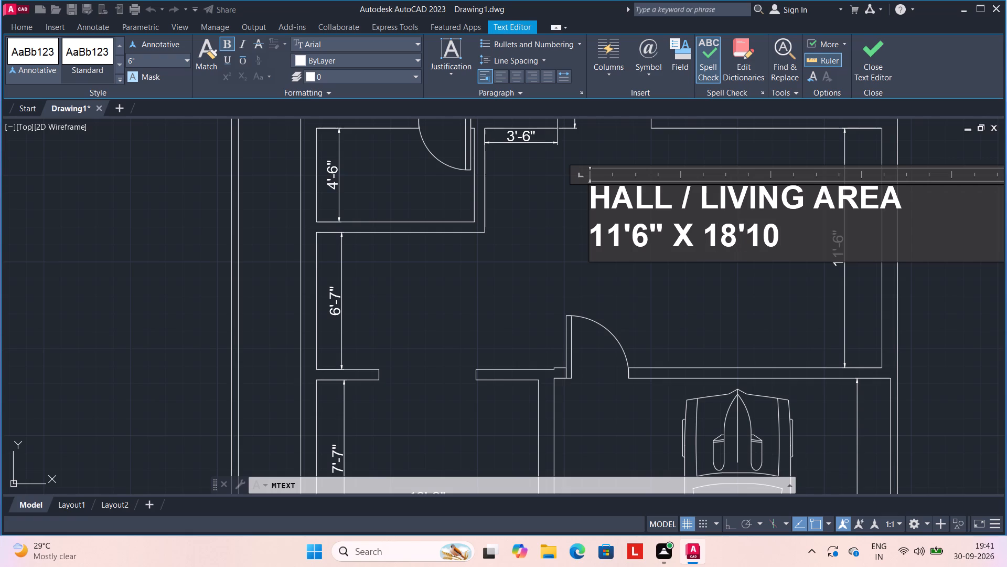
key(shift+quotedbl)
key(Return)
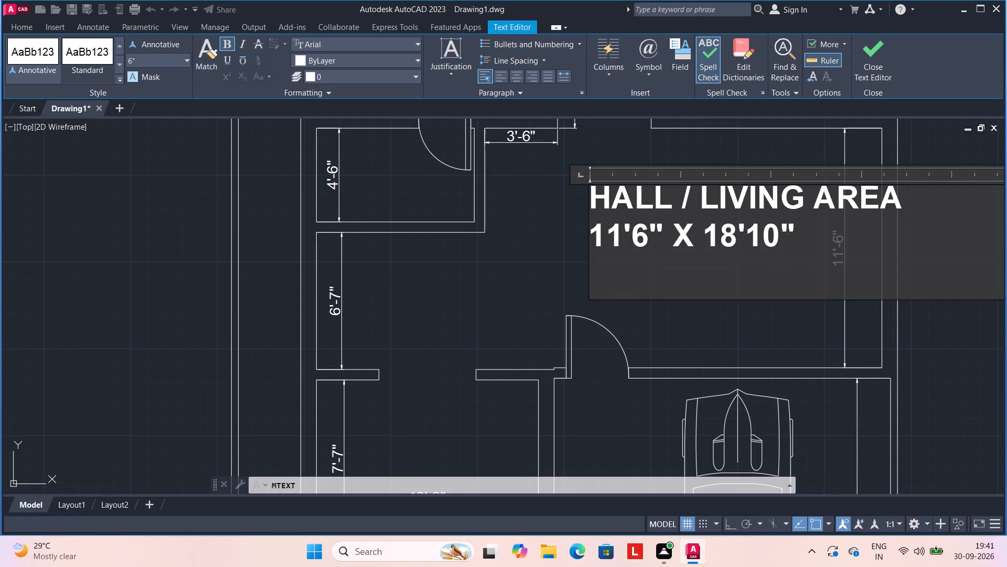
click(718, 332)
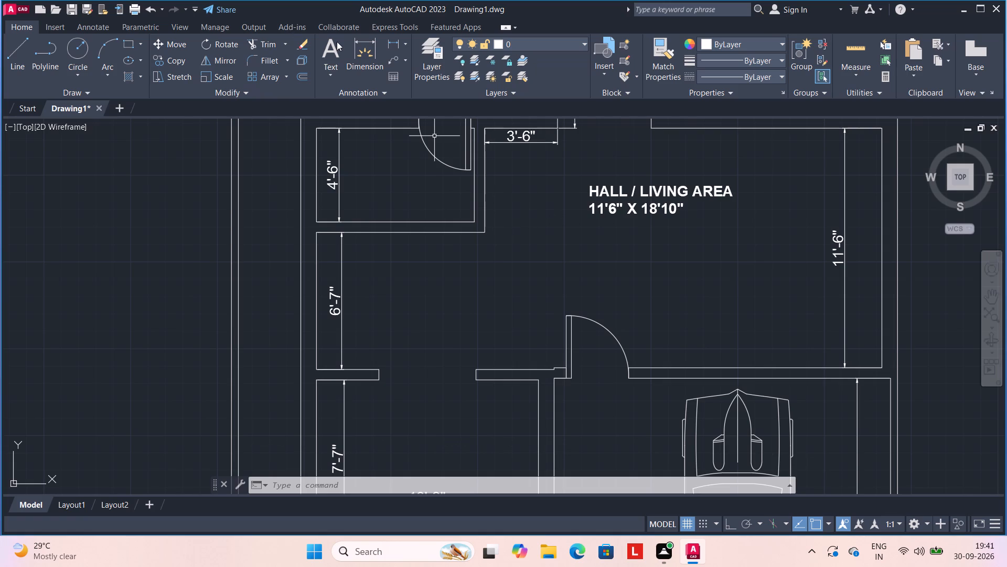
Check the hall's width with a temporary dimension from the inner wall corner across to the east wall, without placing it.
click(360, 56)
click(486, 234)
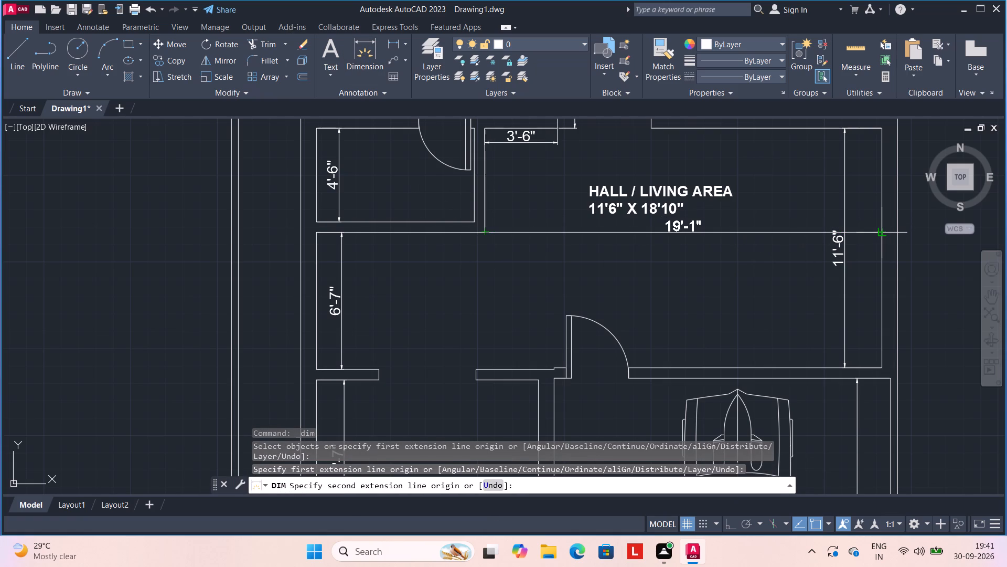
key(Escape)
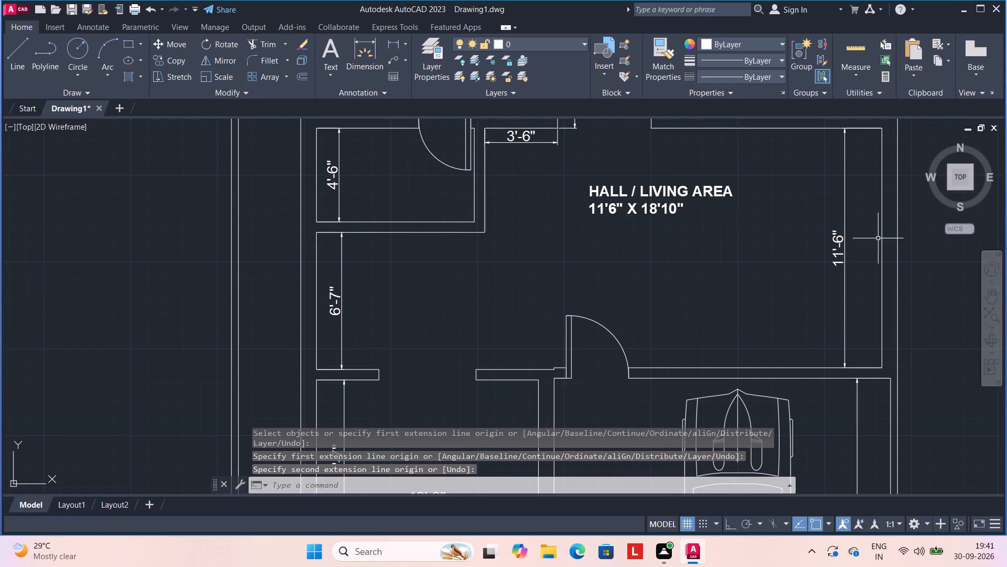
Edit the hall label's second size so the line reads 11'6" X 19'1".
double_click(667, 204)
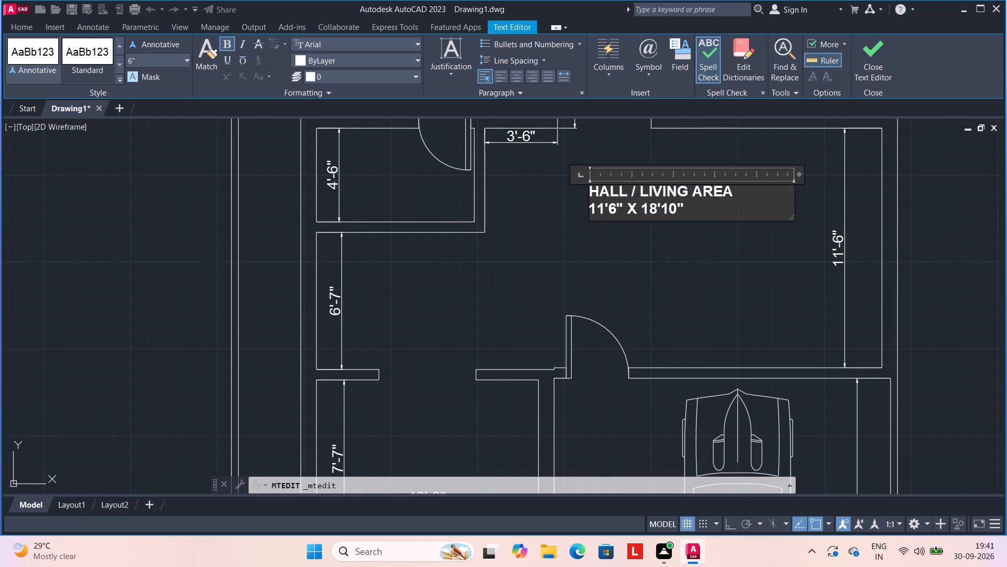
click(678, 207)
key(BackSpace)
key(Left)
key(Left)
key(BackSpace)
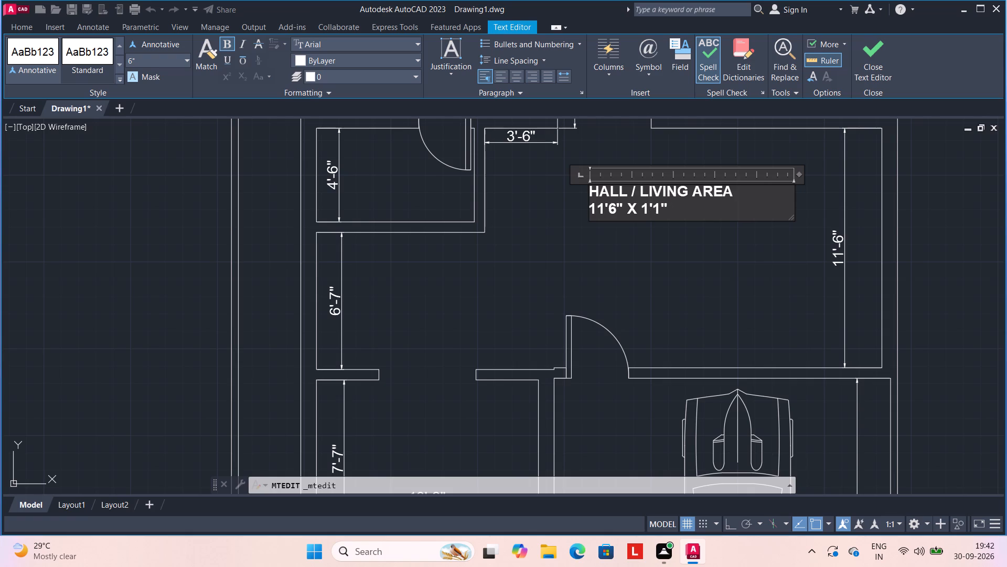
key(9)
click(689, 254)
scroll(481, 266, down, 2)
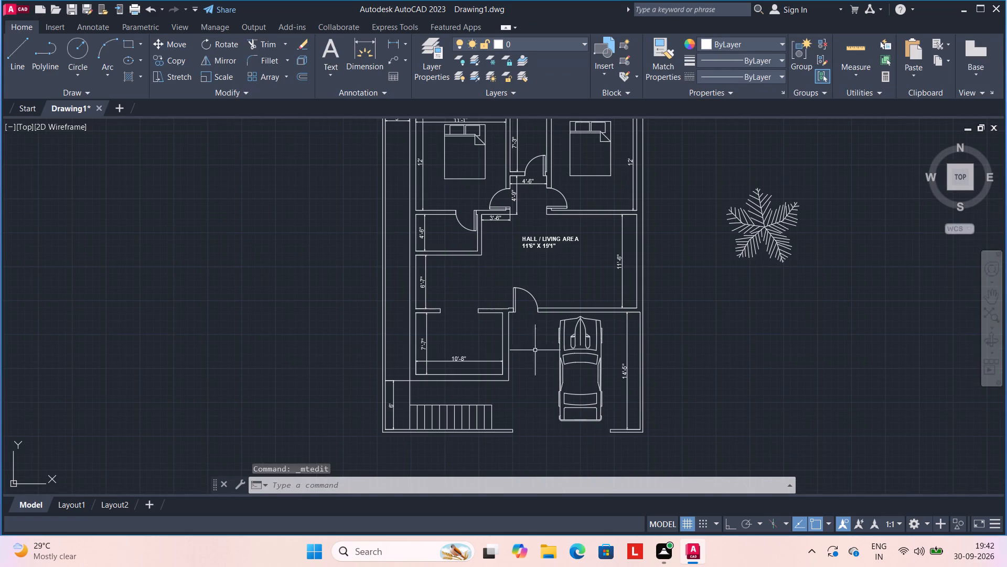
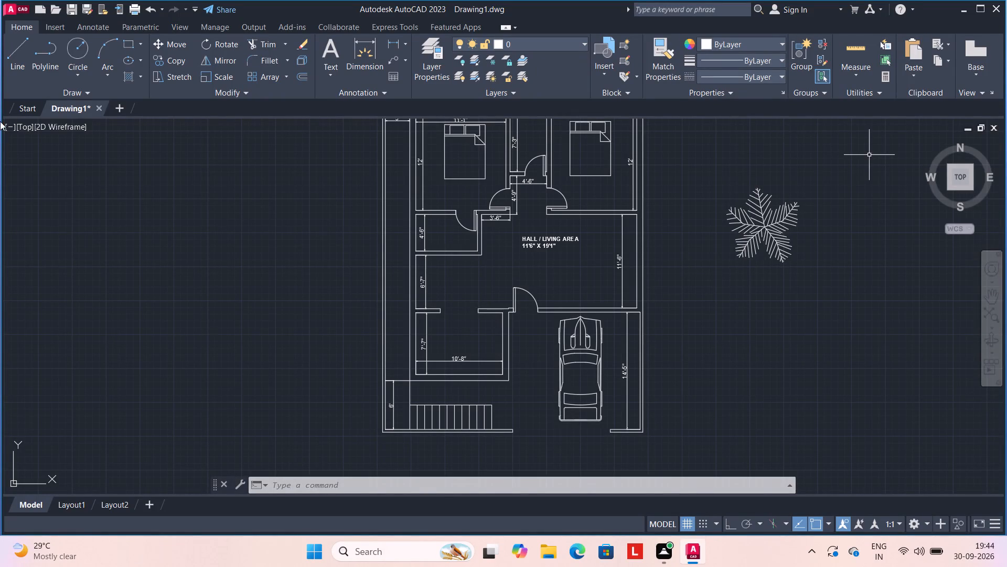
Place a multiline text frame inside the 4'-6" deep room beside the hall and set its text to bold.
scroll(533, 241, down, 3)
scroll(524, 241, up, 5)
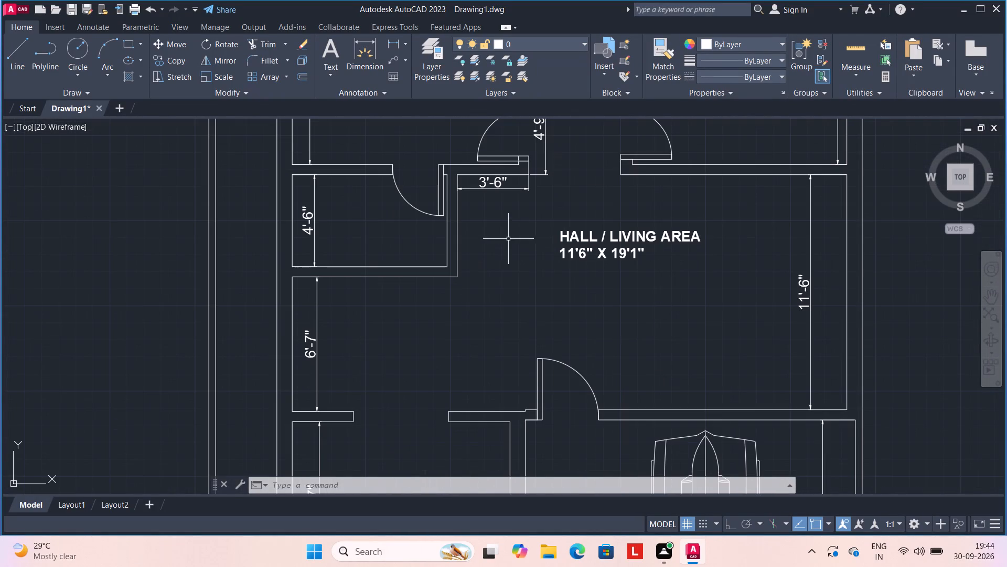
text(MTEXT)
key(space)
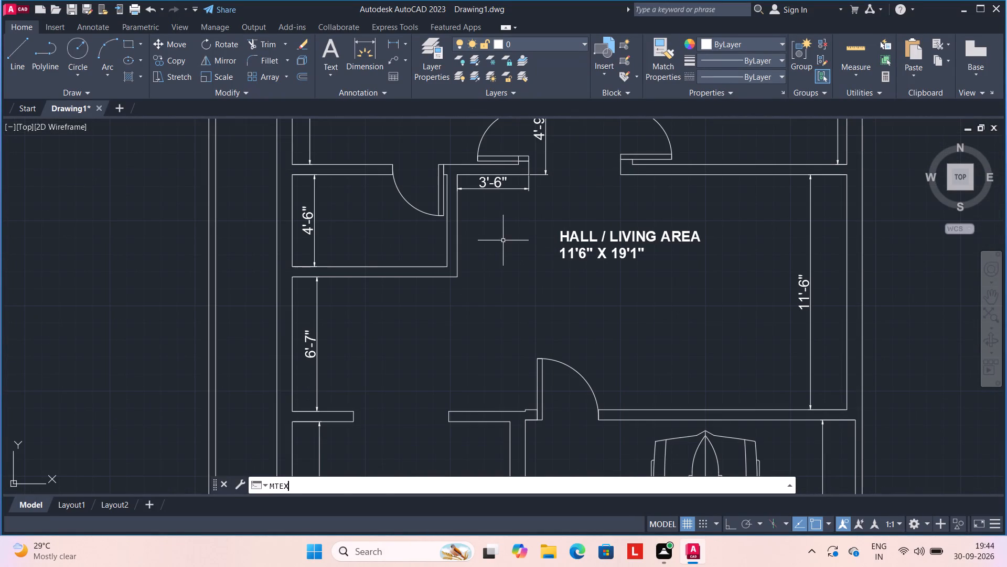
scroll(520, 154, down, 3)
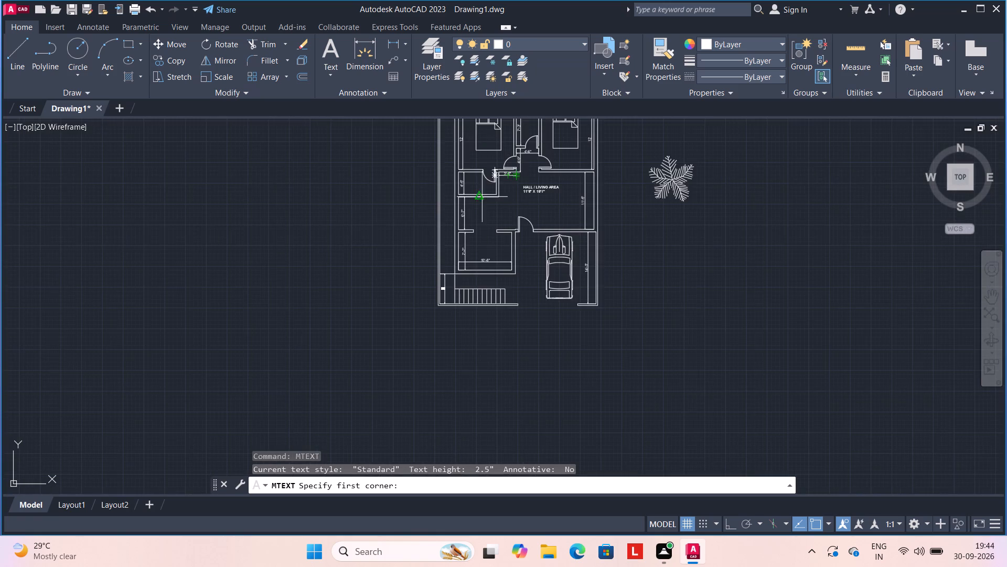
scroll(470, 176, up, 3)
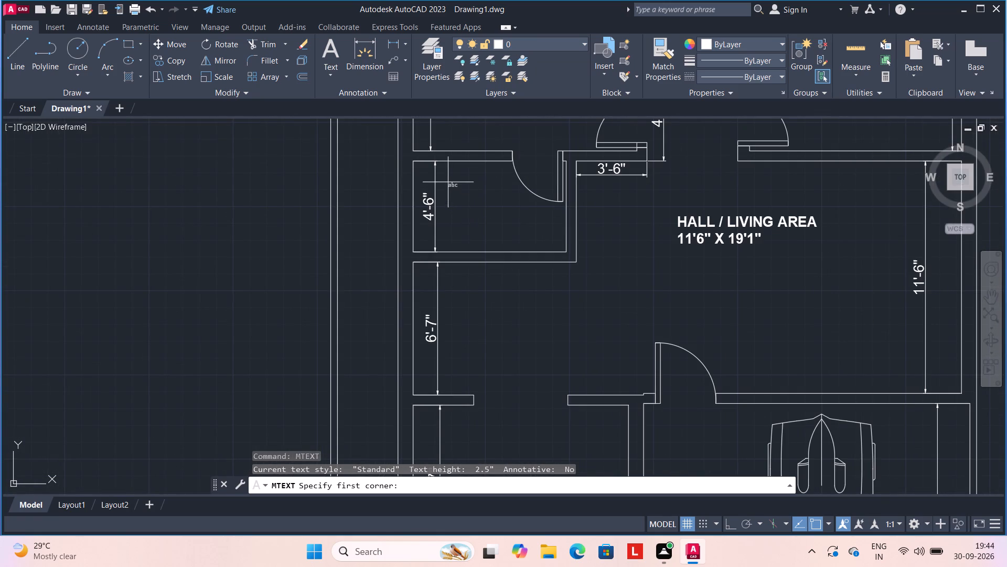
click(448, 182)
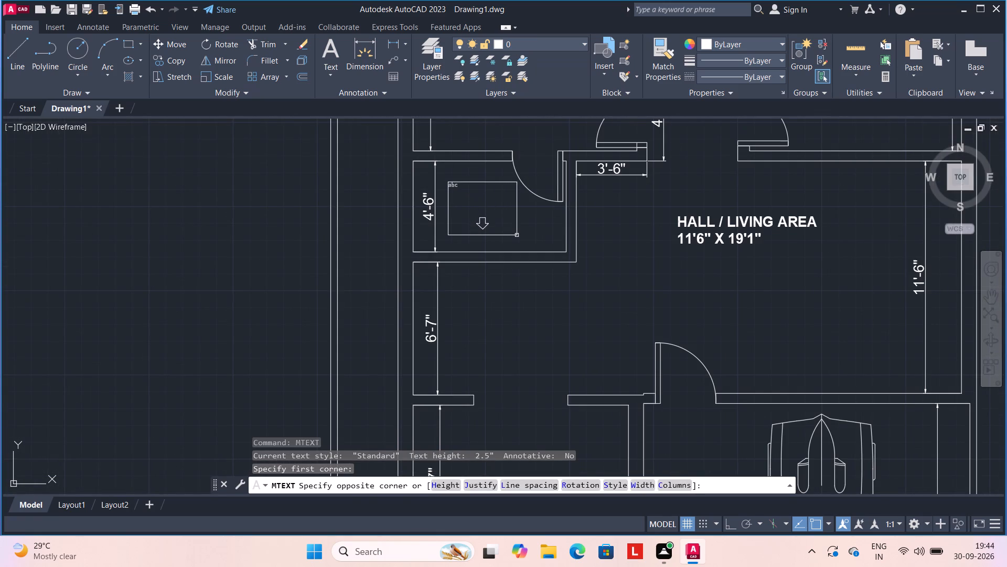
click(517, 236)
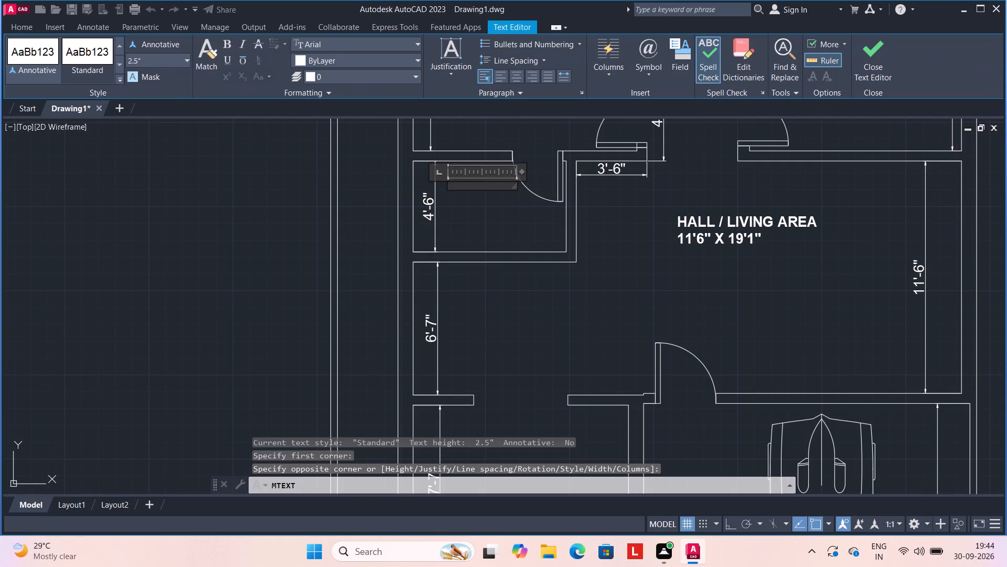
click(222, 45)
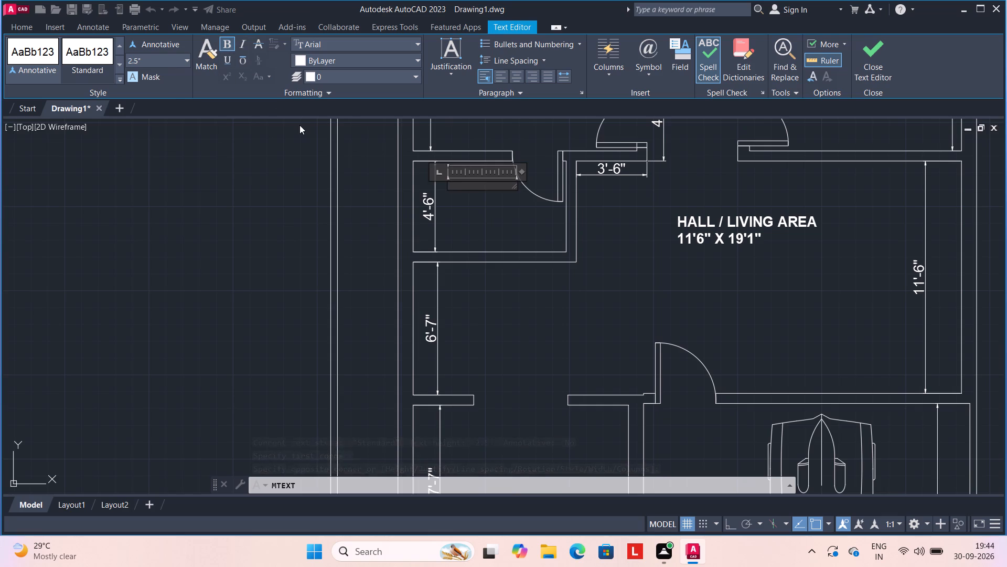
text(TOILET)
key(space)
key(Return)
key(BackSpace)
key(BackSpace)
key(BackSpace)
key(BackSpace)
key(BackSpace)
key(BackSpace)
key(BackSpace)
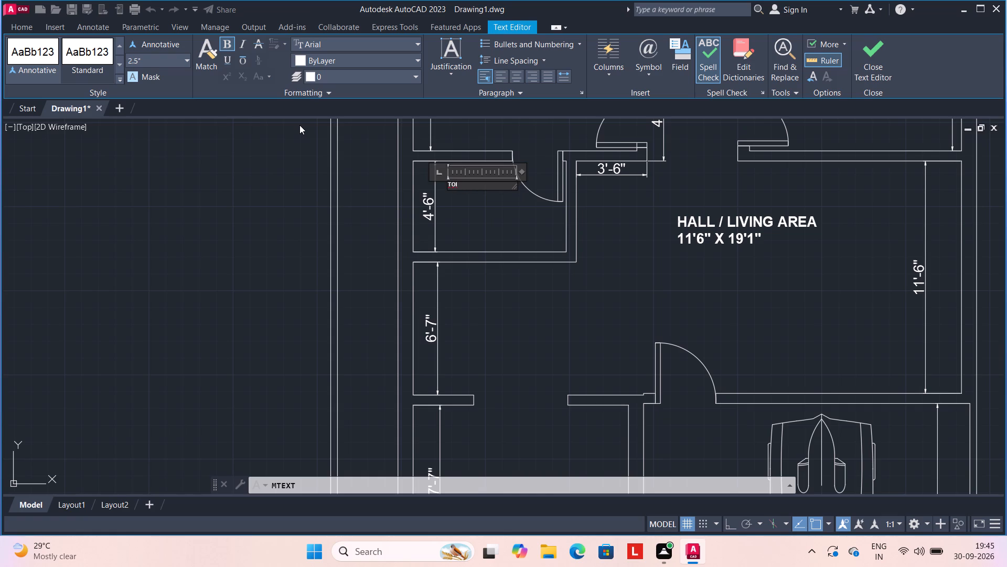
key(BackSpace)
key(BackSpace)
Set the text height to 6" and write the two-line label "TOILET" and "4'6" X 7'7"" in the room's text frame.
click(154, 58)
key(BackSpace)
text(6")
key(Return)
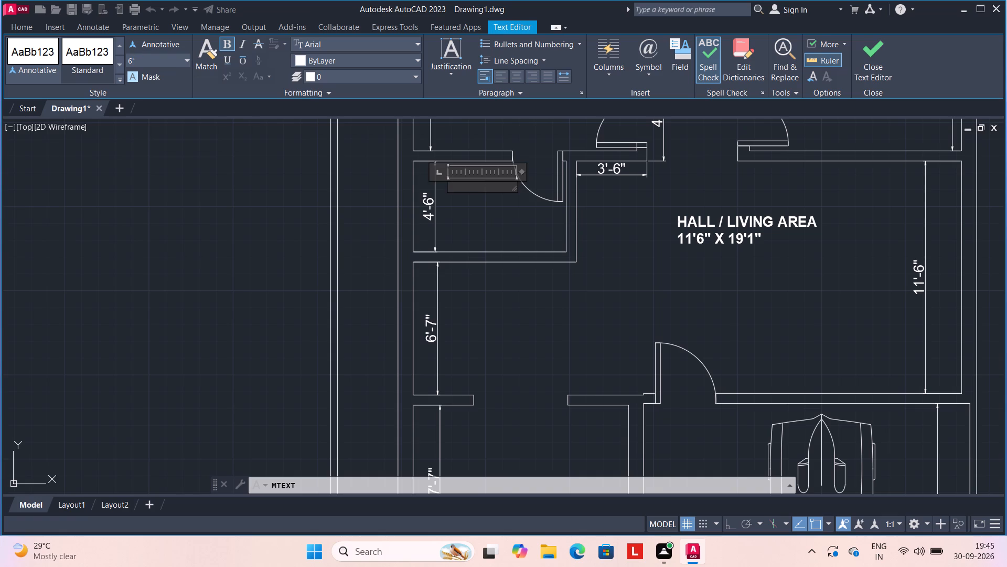
text(TOILET)
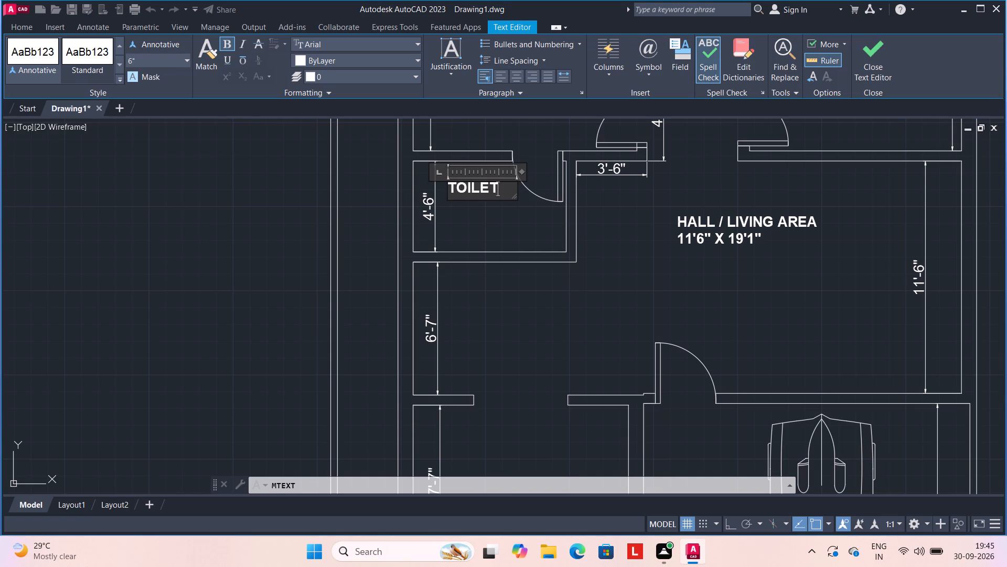
key(space)
key(Return)
text(4'6" X)
key(space)
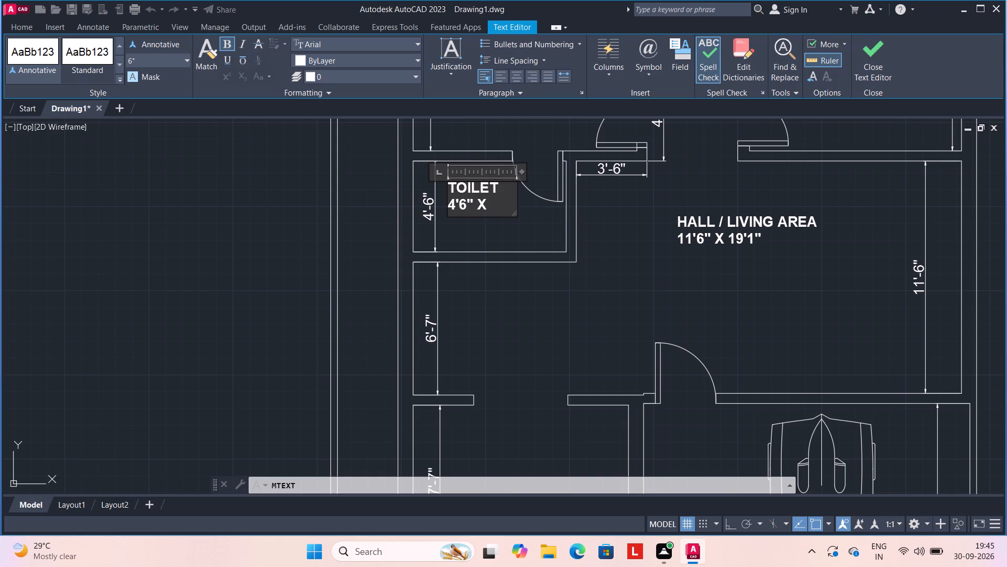
text(7')
key(7)
key(shift+quotedbl)
click(521, 304)
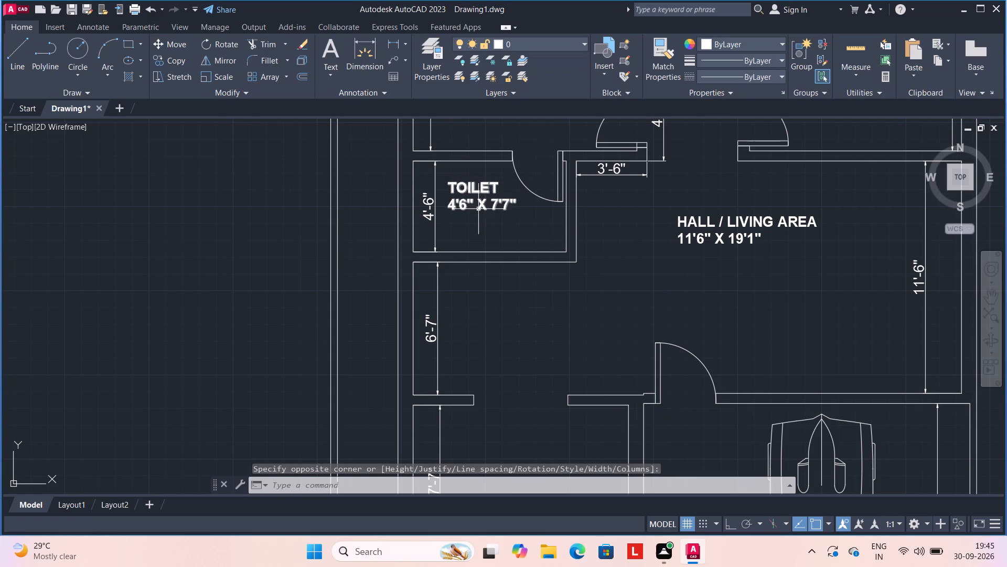
Place a multiline text frame in the 6'-7" deep space below the toilet, with bold text 6" high.
scroll(513, 220, down, 1)
middle_drag(513, 315, 488, 276)
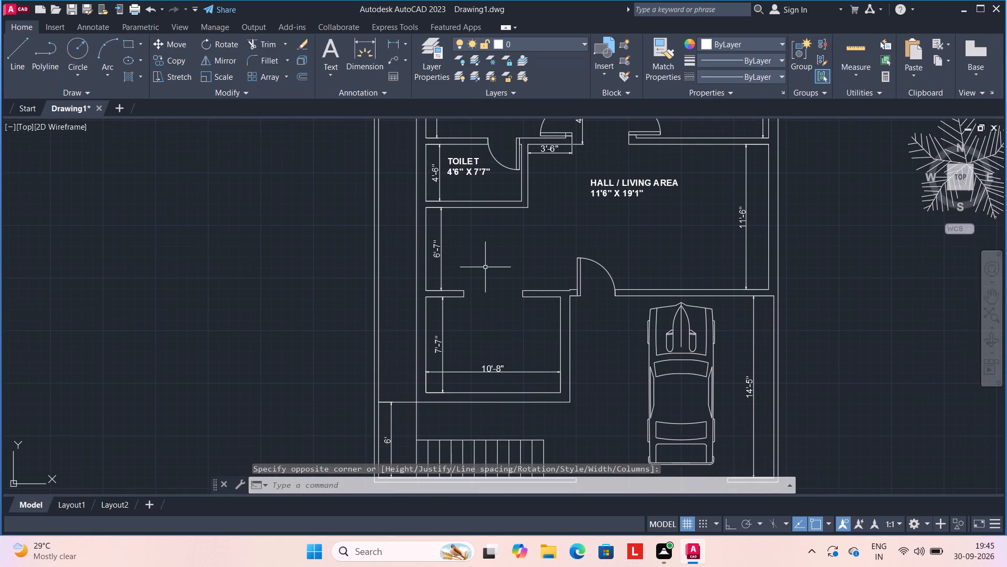
text(MTEXT)
key(space)
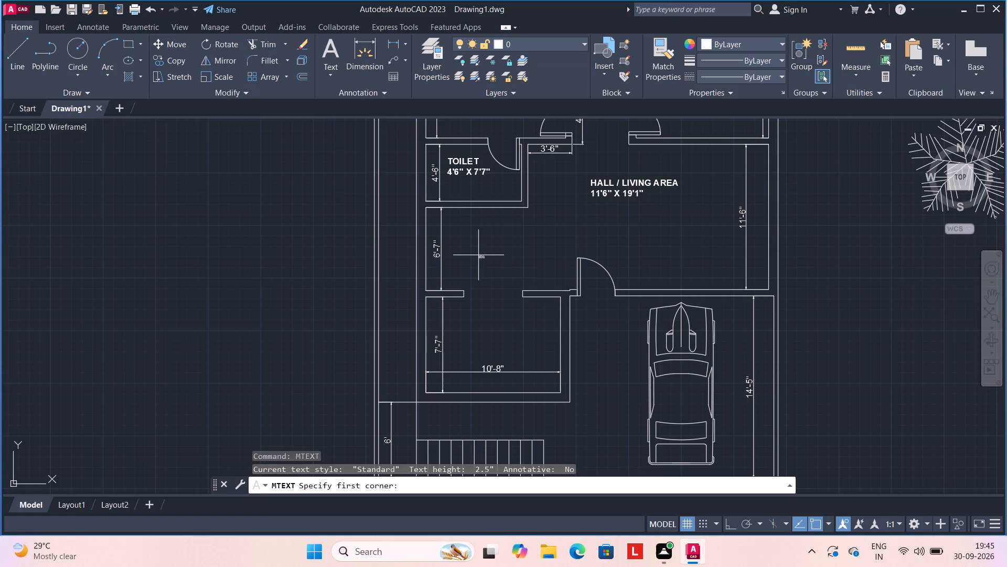
click(454, 226)
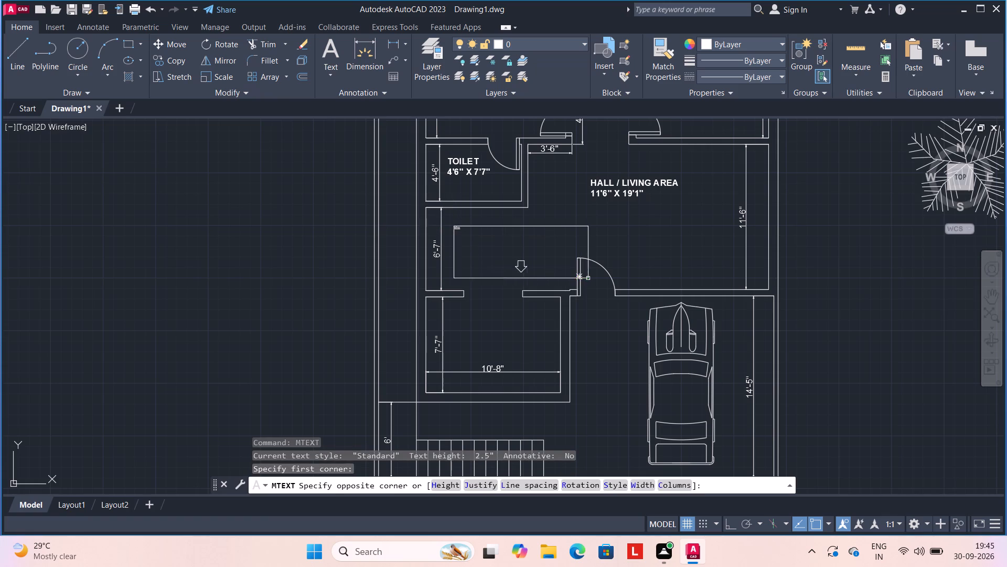
click(527, 267)
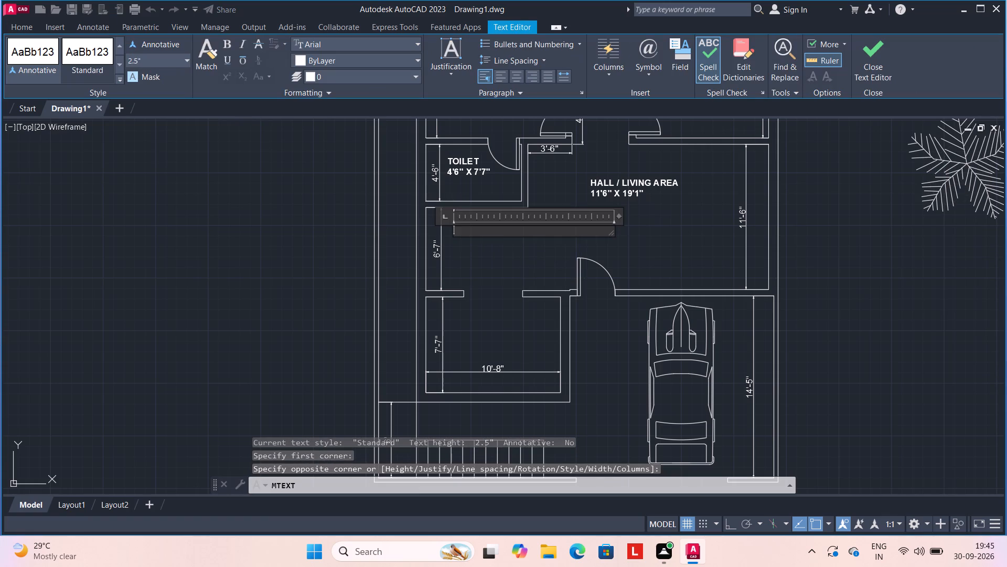
click(140, 59)
key(BackSpace)
text(6")
key(Return)
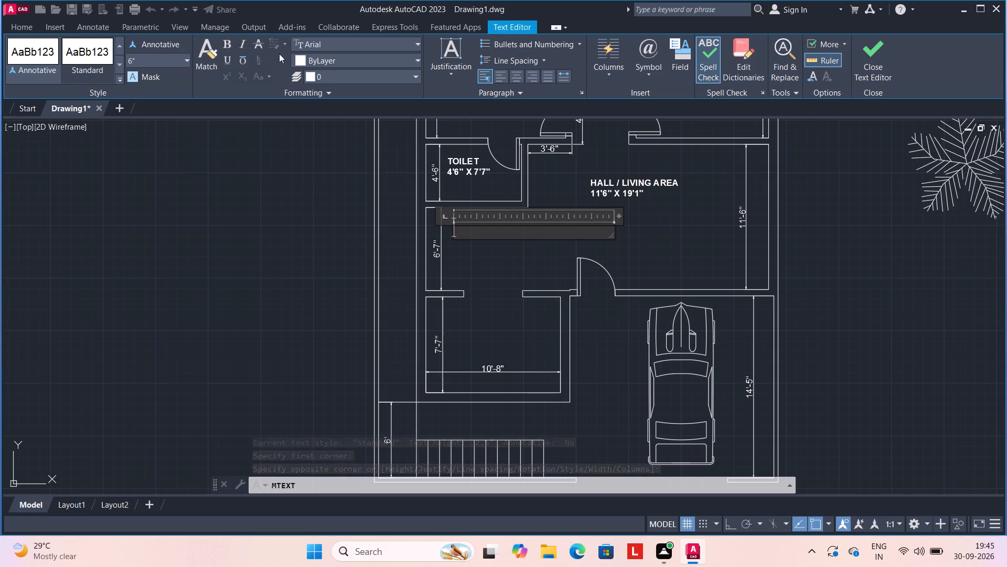
click(224, 45)
click(466, 226)
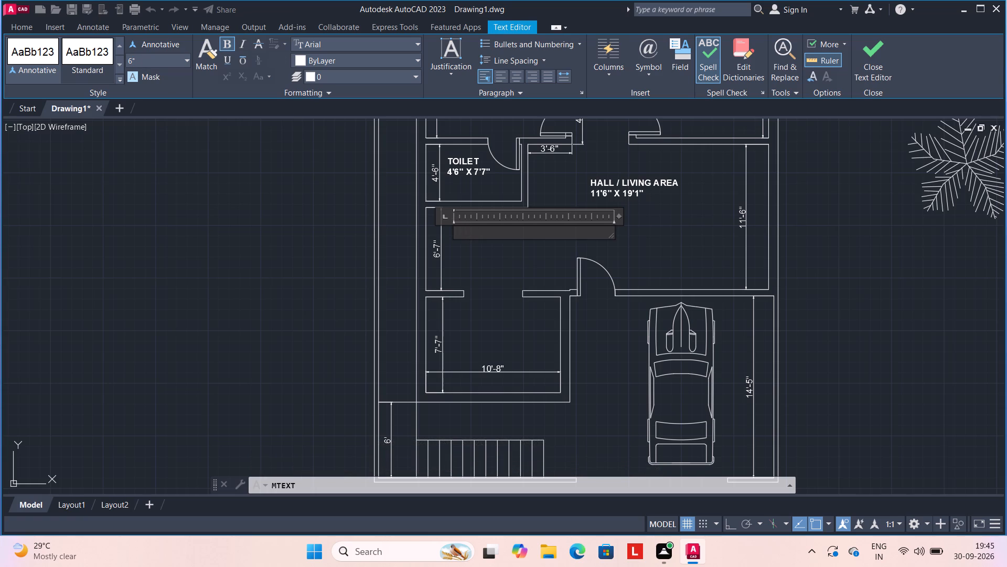
Write the two-line label "DINNING AREA" and "6'7" X 8'0"" in the text frame and finish the text.
text(DINNING)
key(space)
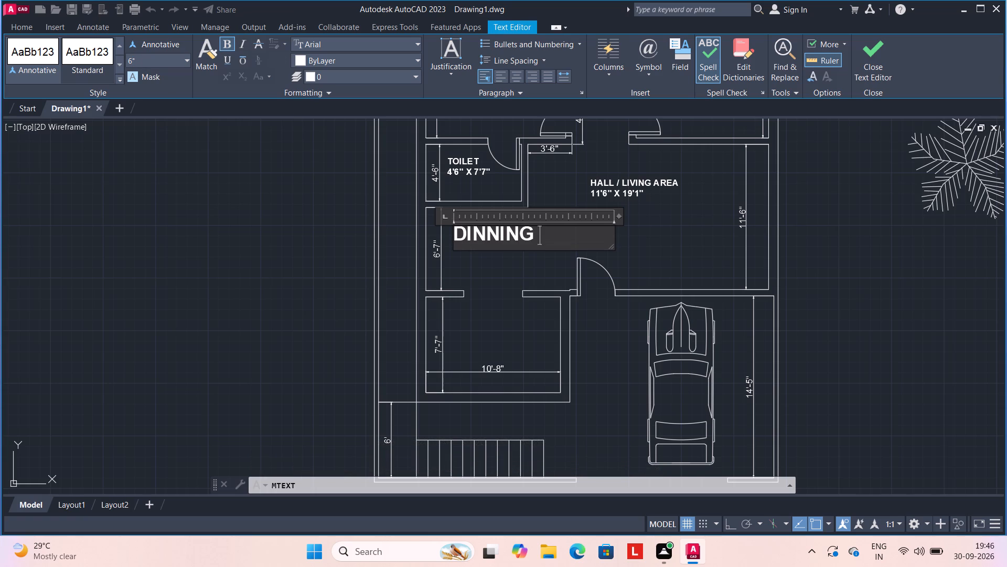
text(AREA)
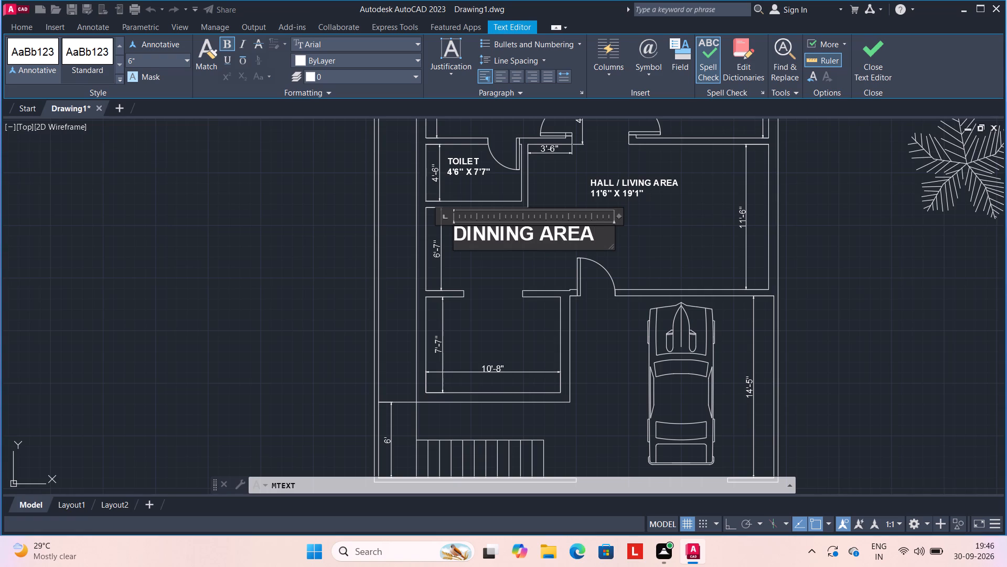
key(Return)
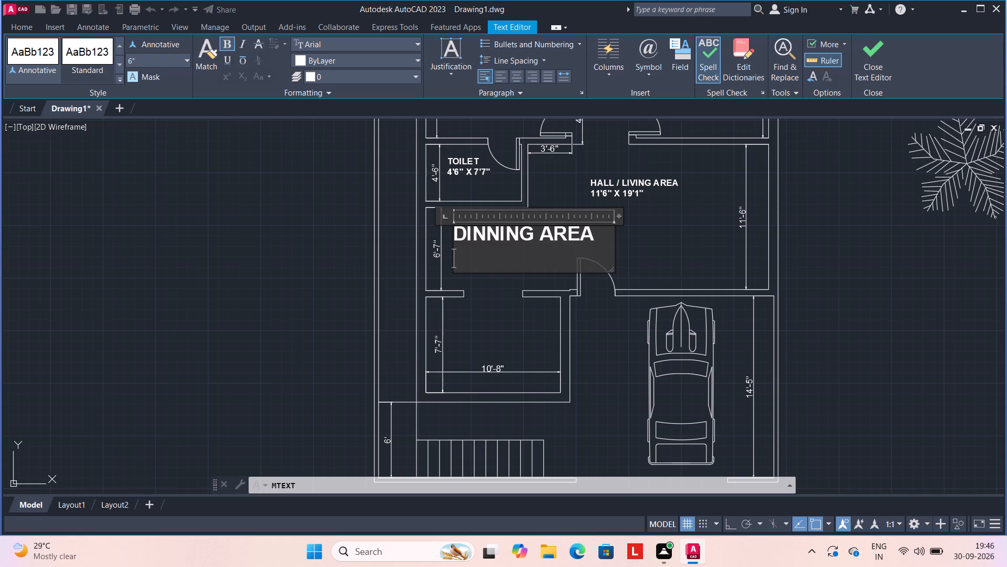
text(6')
text(7")
key(space)
text(X)
key(space)
text(8')
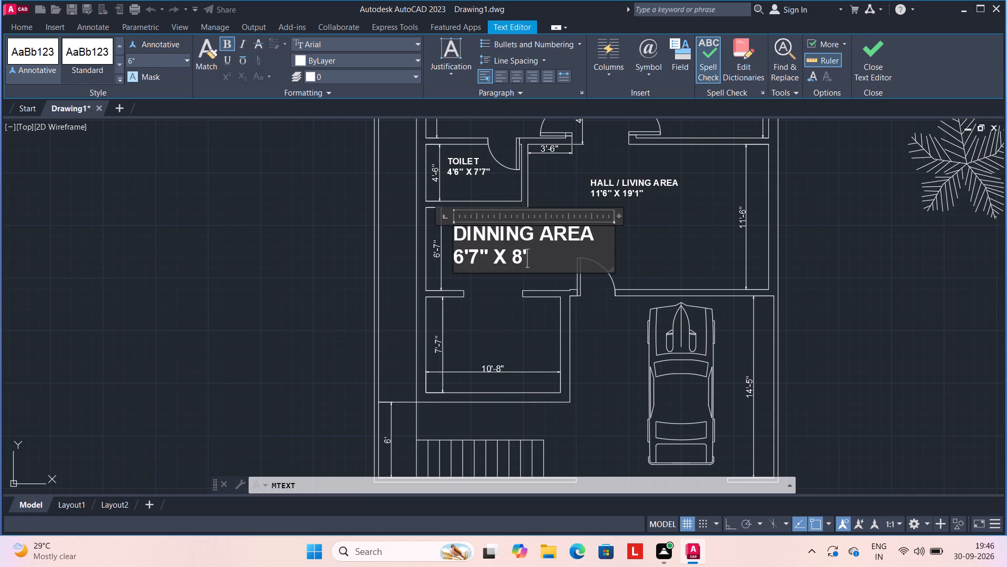
text(0")
key(Return)
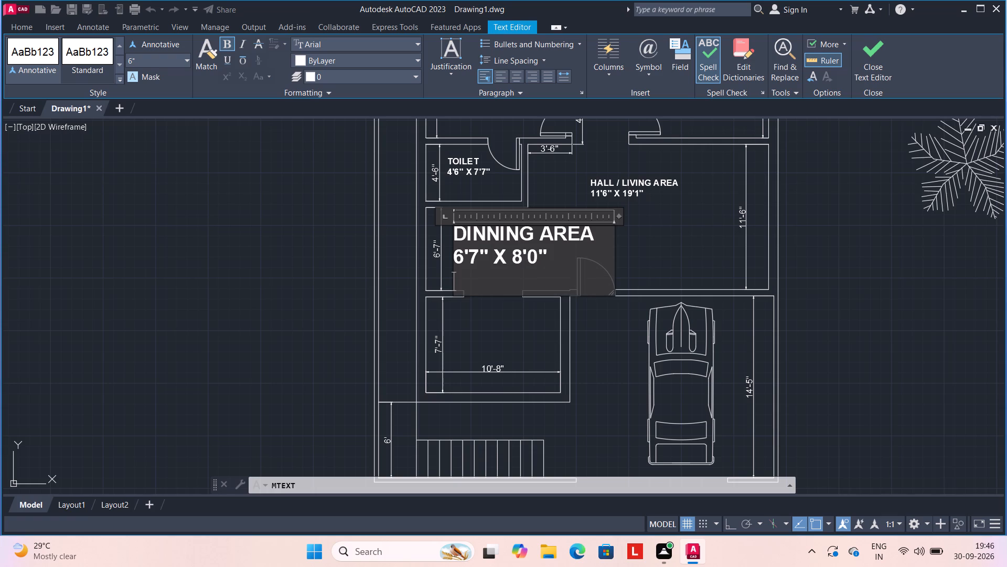
click(656, 253)
click(478, 239)
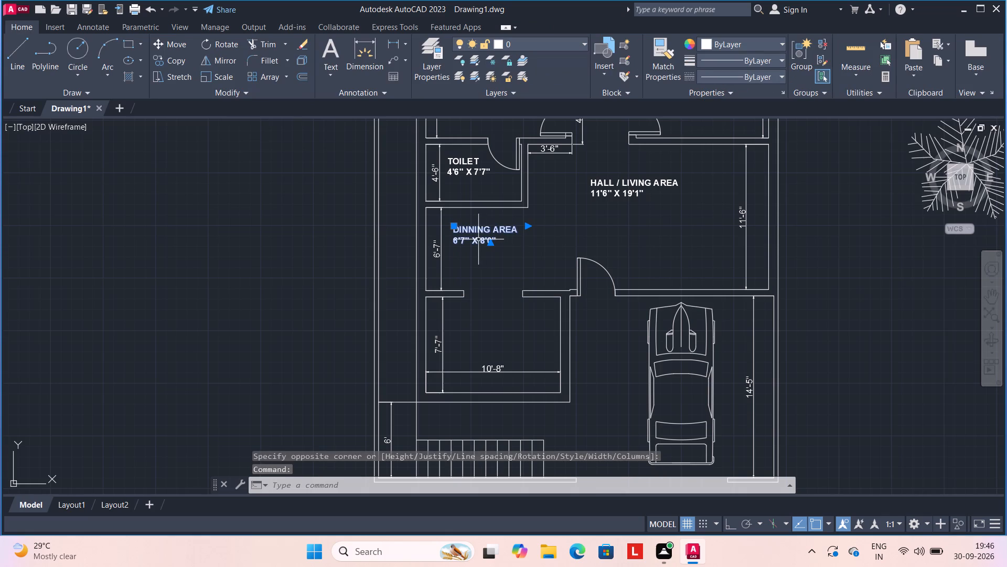
click(482, 333)
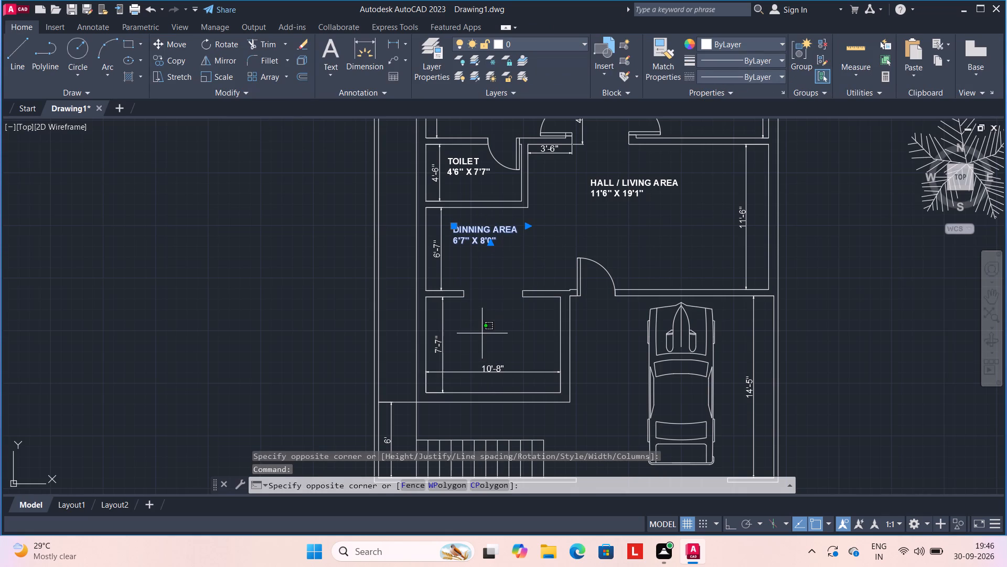
key(Escape)
Place a multiline text frame in the 7'-7" by 10'-8" room below the dining area, with bold text 6" high.
key(space)
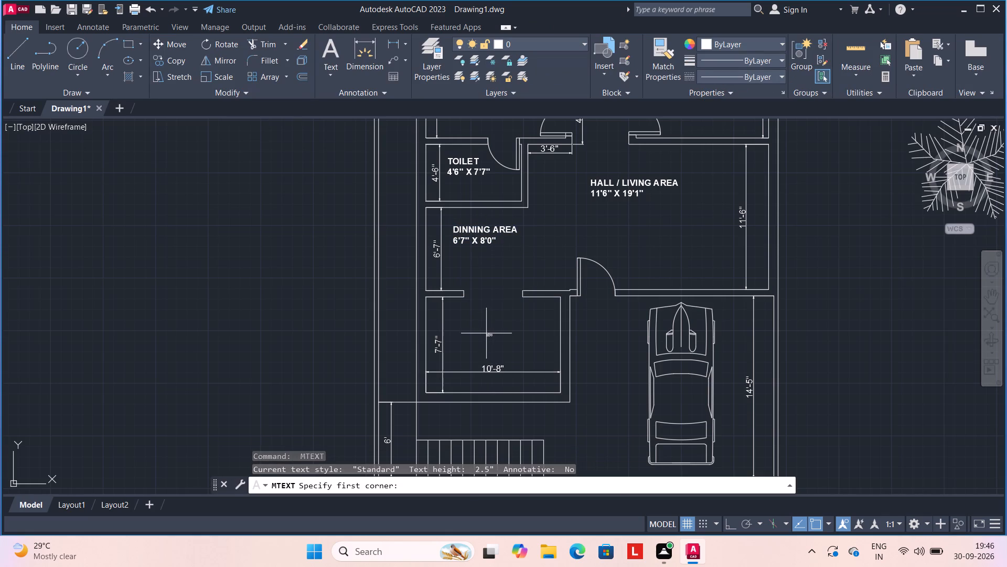
click(460, 318)
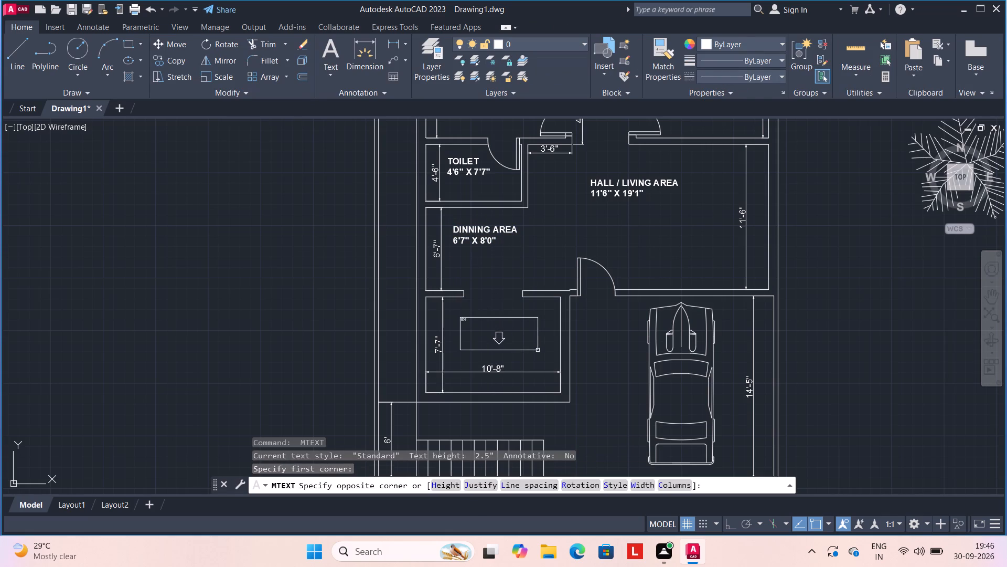
click(538, 350)
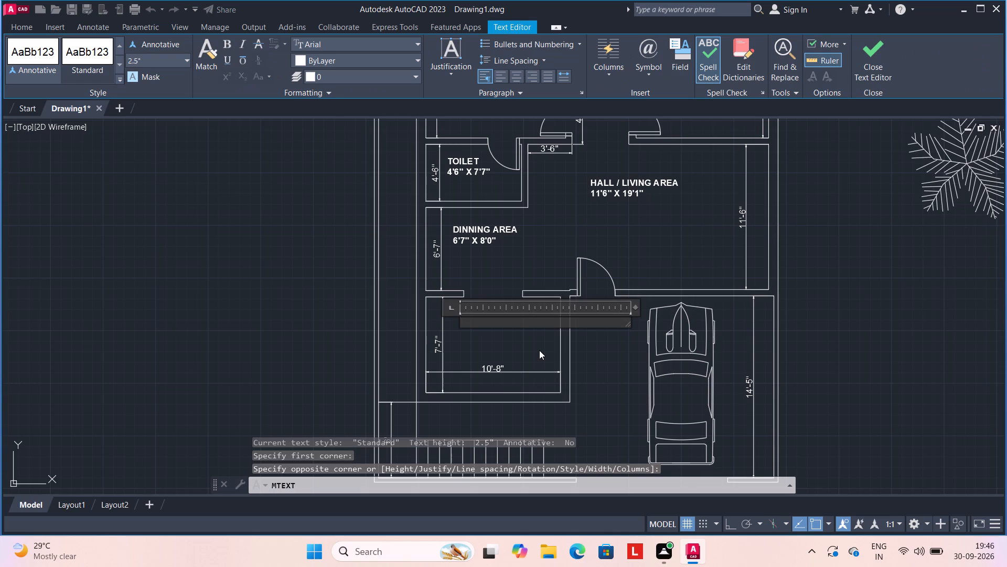
click(231, 41)
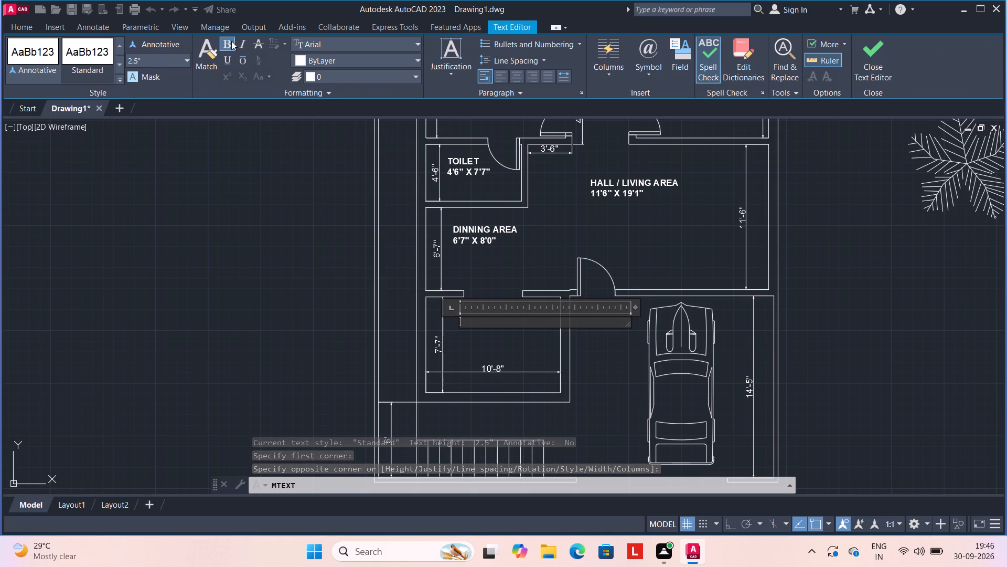
click(147, 62)
key(BackSpace)
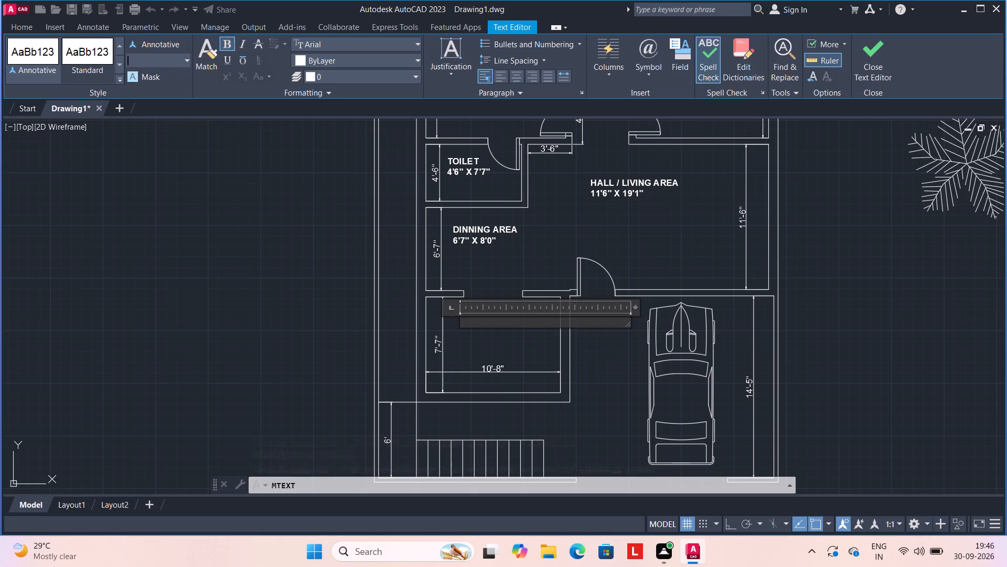
text(6")
key(Return)
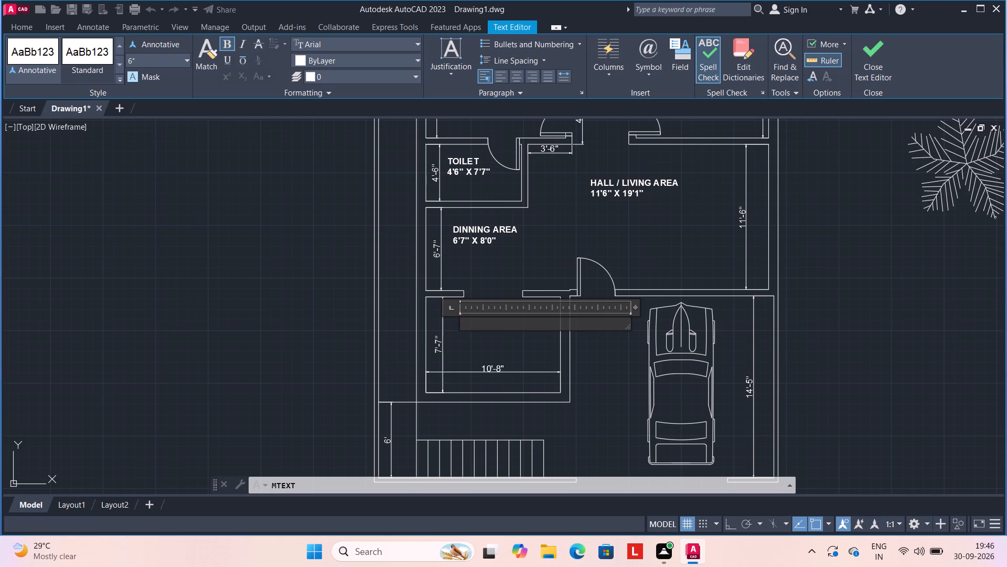
Write the two-line label "KITCHEN" and "7'7" X 10'8"" in the text frame and finish the text.
text(KITCHEN)
key(space)
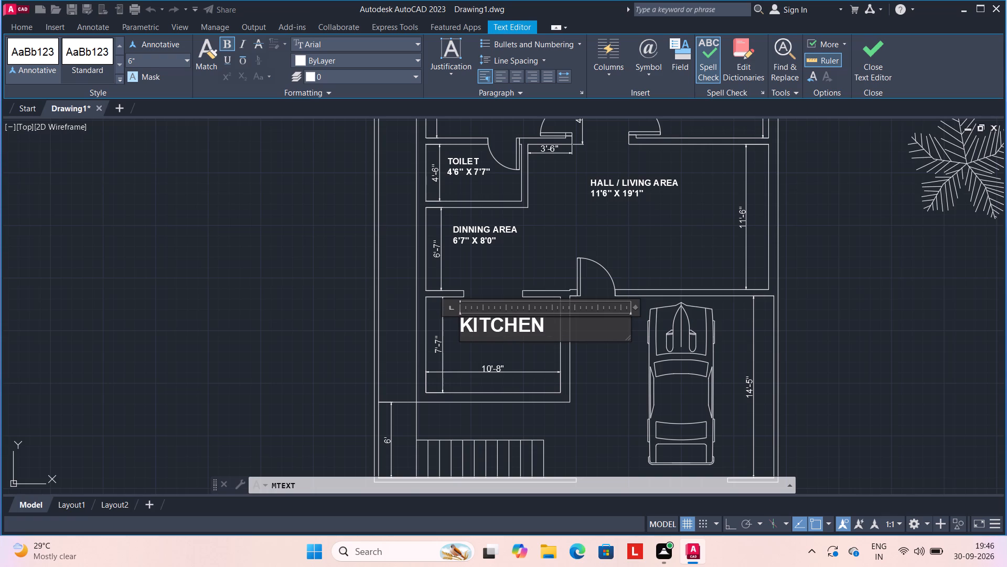
key(Return)
text(7'7")
key(space)
text(X)
key(space)
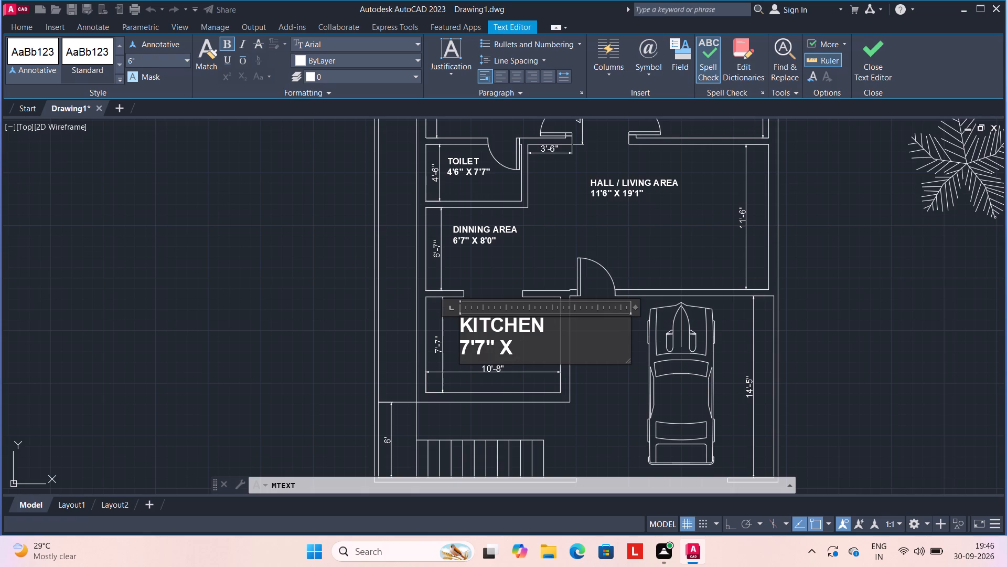
text(10'8")
key(Return)
click(856, 323)
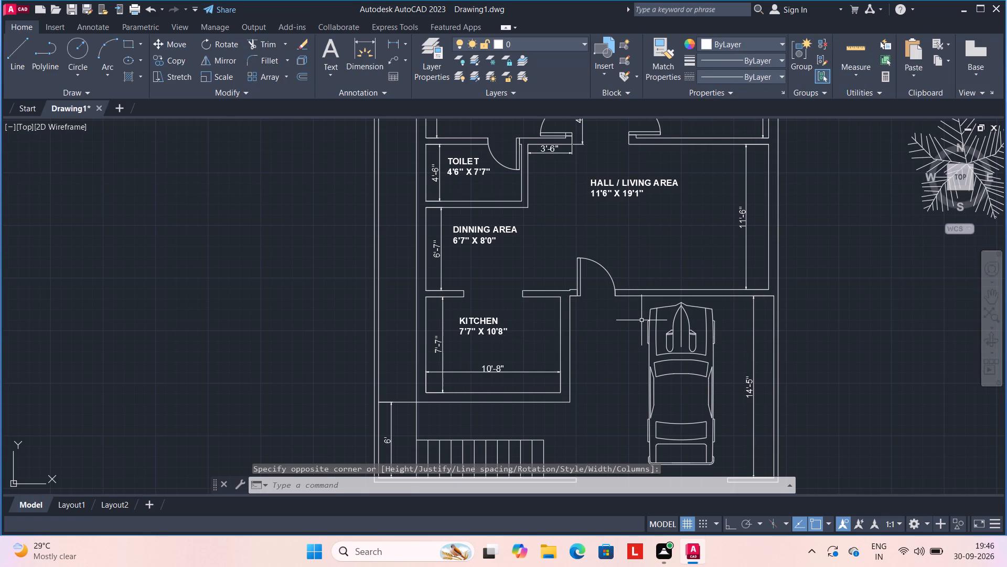
Place a multiline text frame between the stairs and the car, with bold text 6" high.
key(space)
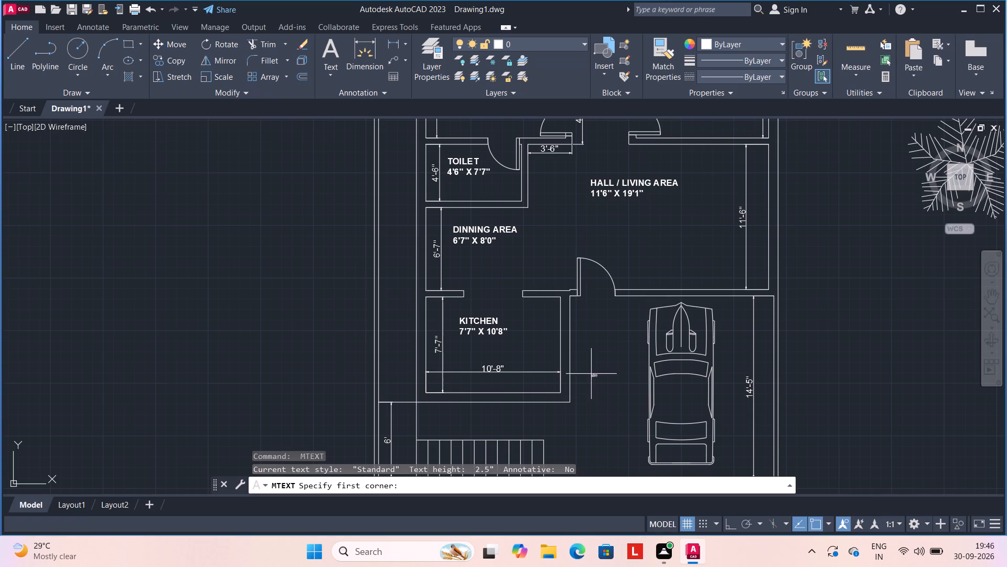
click(571, 422)
click(629, 453)
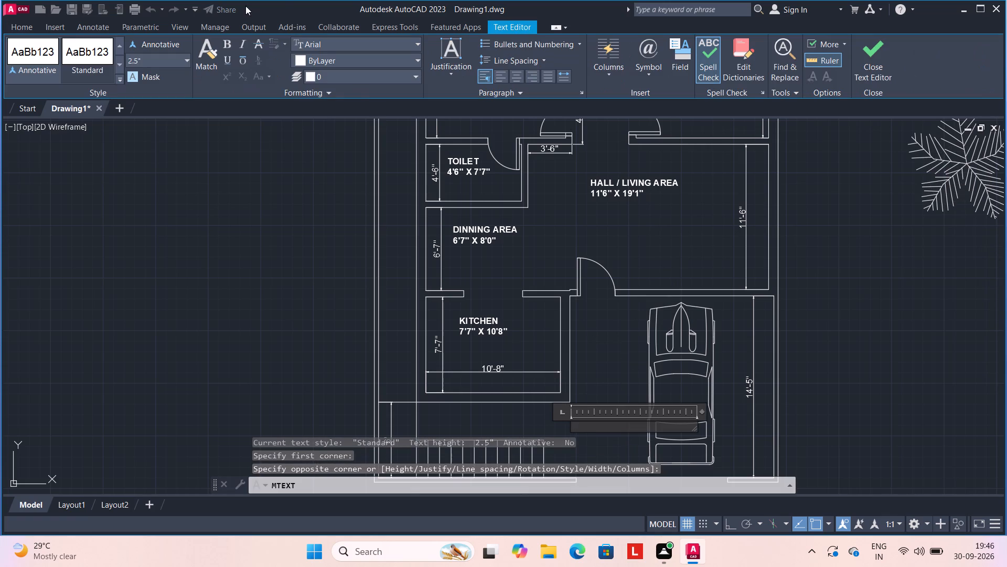
click(144, 56)
key(BackSpace)
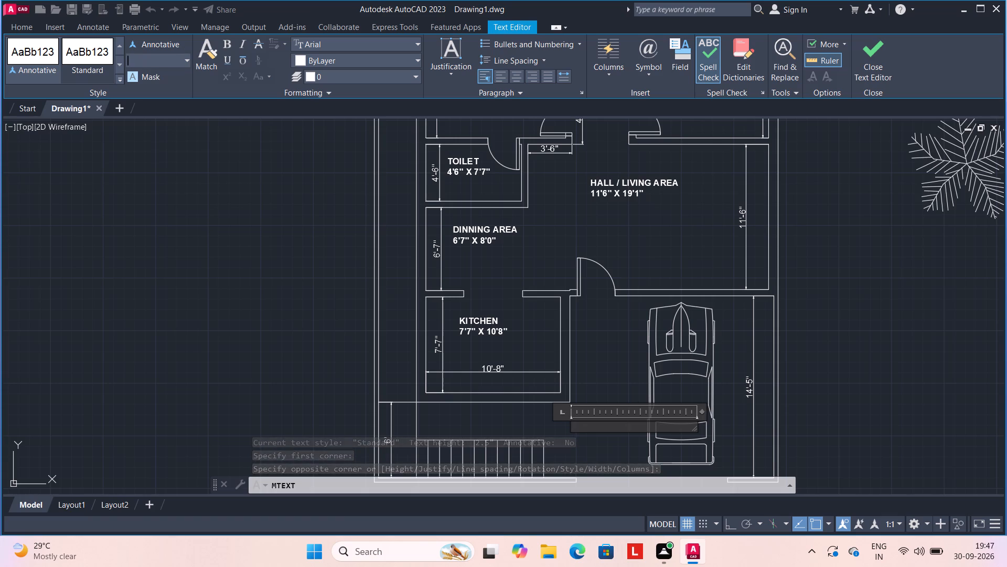
text(6")
key(Return)
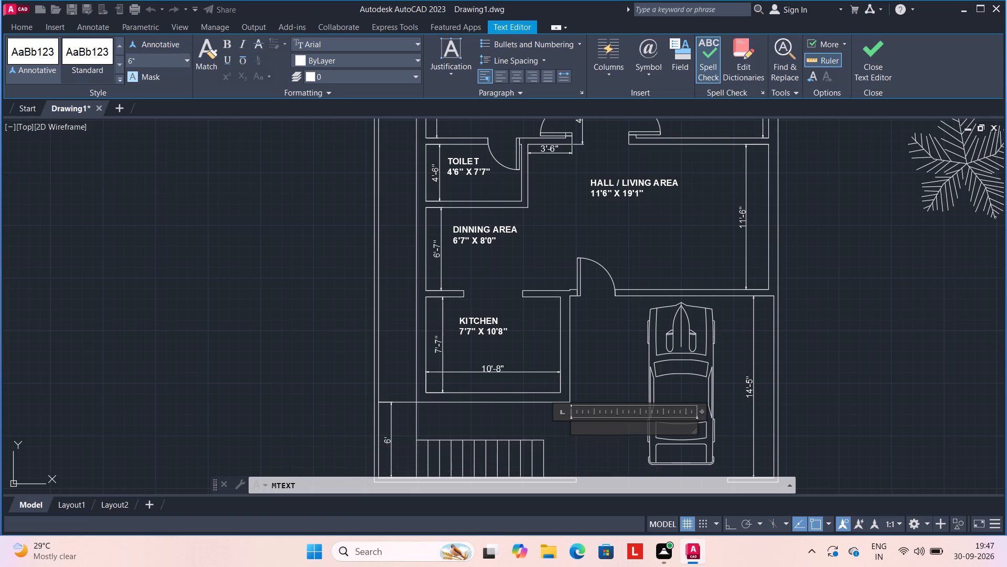
click(226, 38)
Write the label "PARKING AREA" with "14'5" X 15'10"" on a new line in the frame beside the car and finish the text.
middle_drag(509, 382, 324, 118)
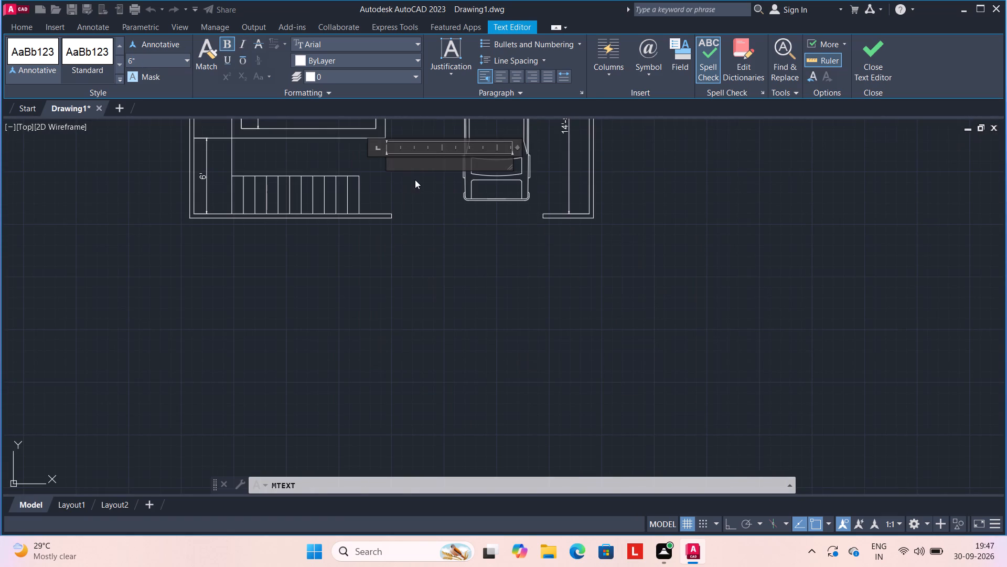
middle_drag(415, 179, 462, 328)
scroll(462, 295, up, 1)
click(440, 324)
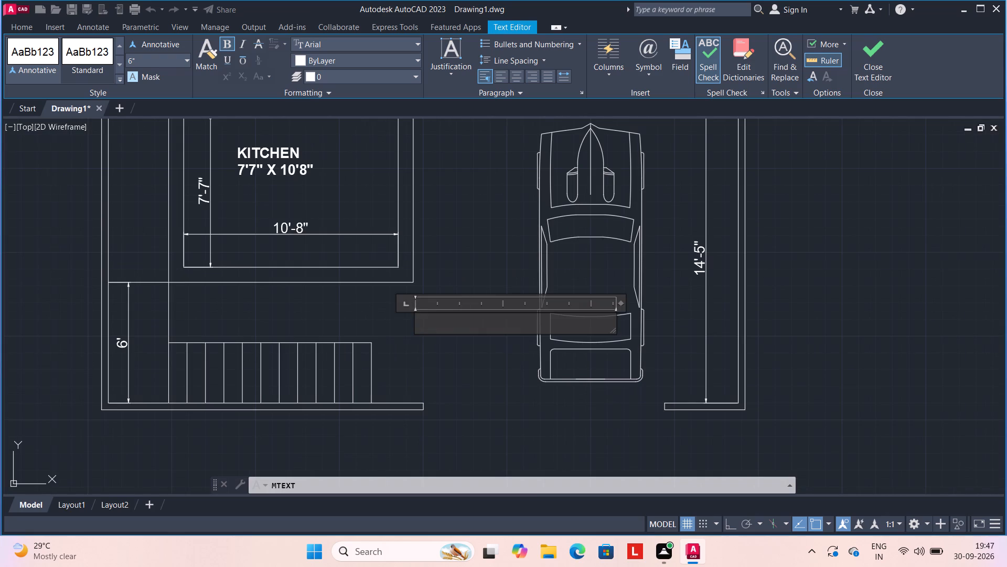
text(PARKING AREA)
key(space)
key(Return)
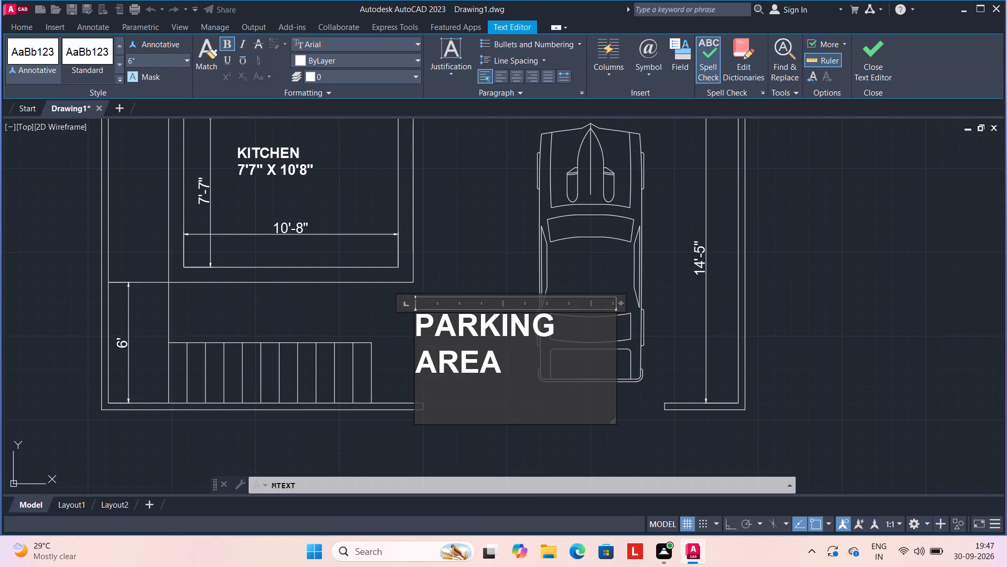
text(14'5")
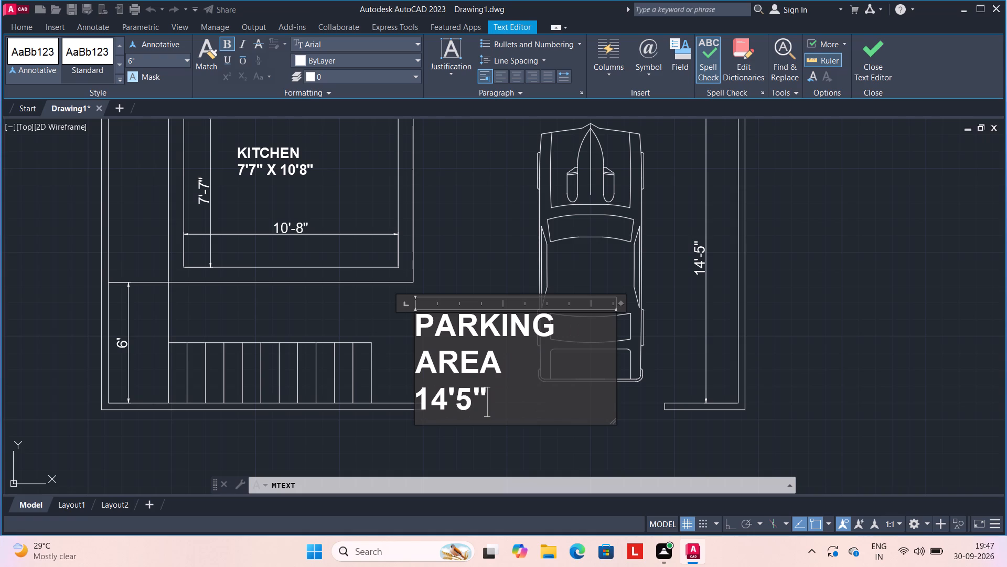
key(space)
text(X)
key(space)
text(15')
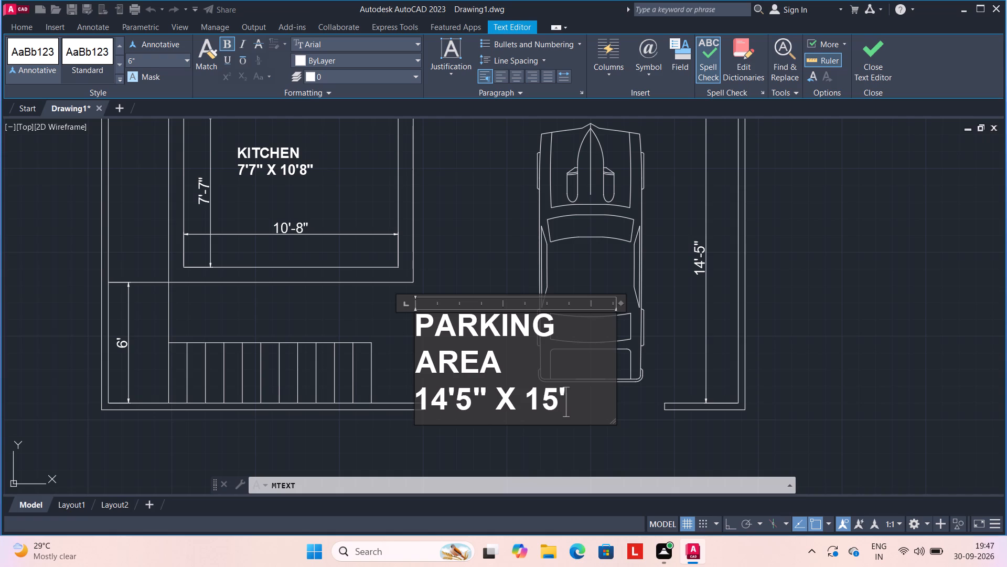
text(10")
key(Return)
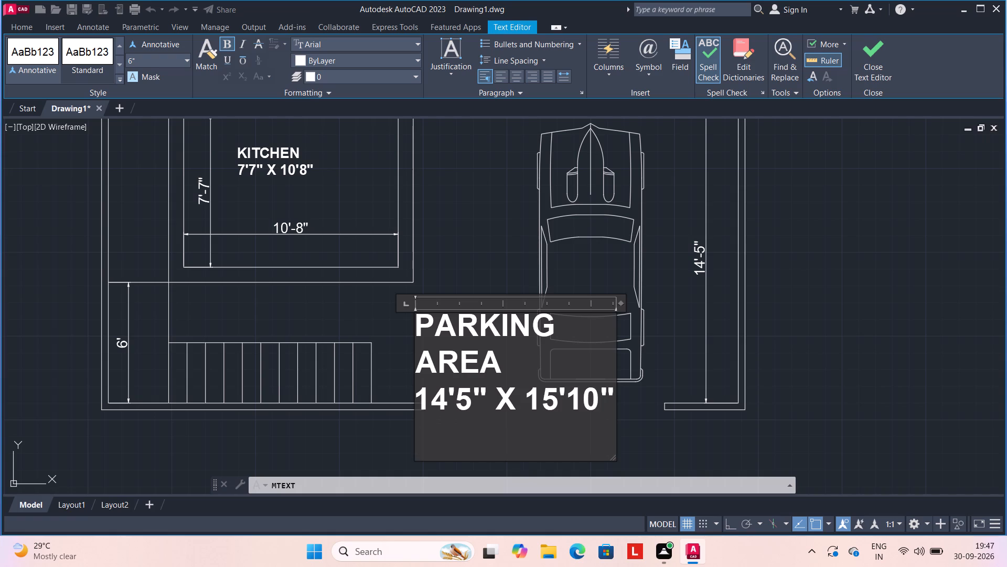
click(824, 296)
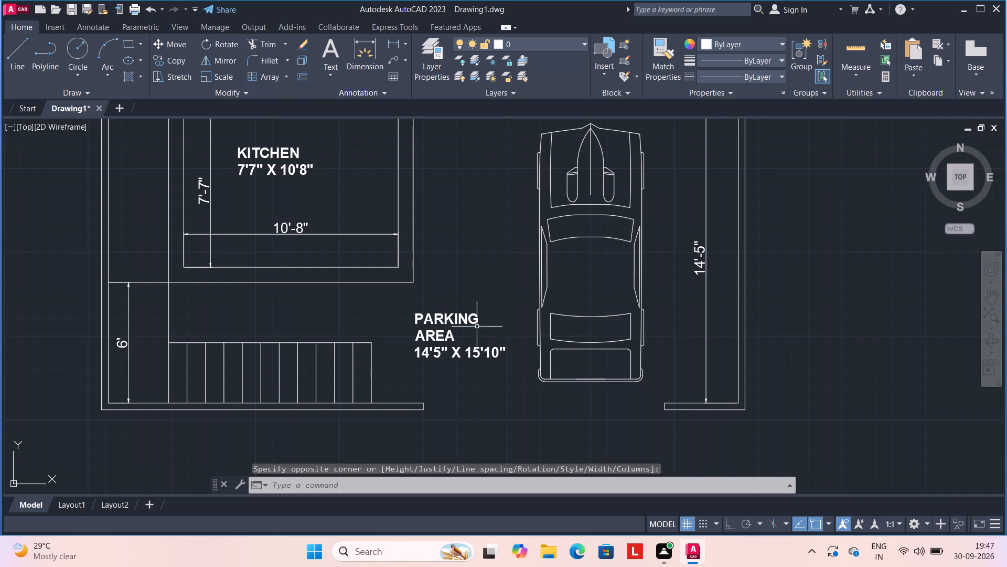
Place a multiline text frame across the door opening between the hall and the parking area, with bold text 4" high.
scroll(467, 308, down, 2)
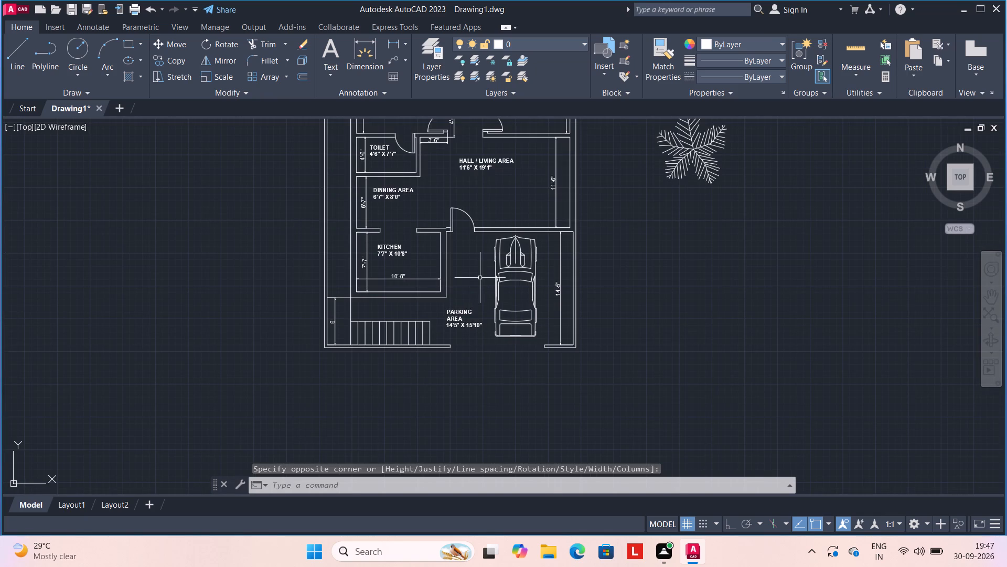
scroll(473, 303, up, 2)
scroll(473, 303, down, 2)
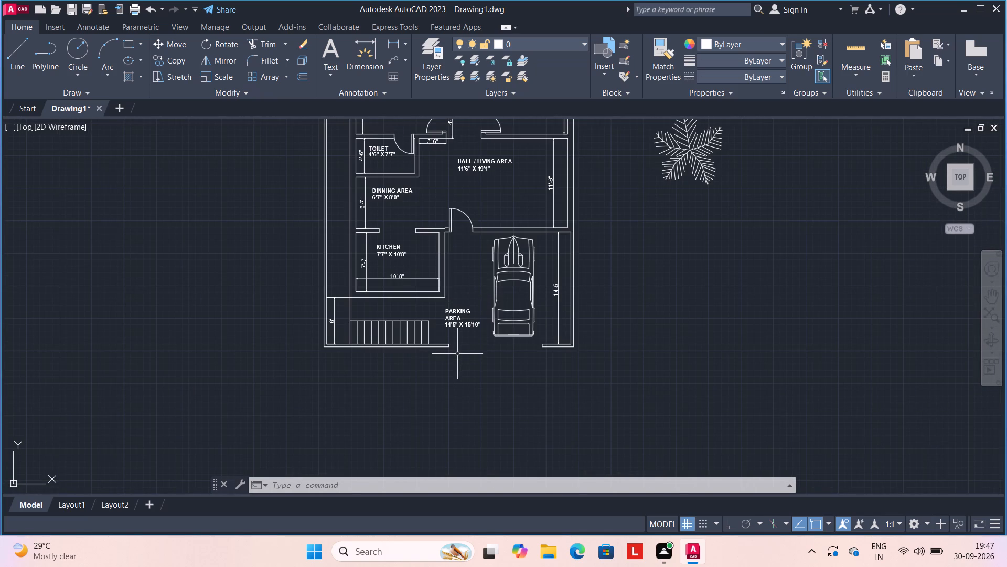
key(space)
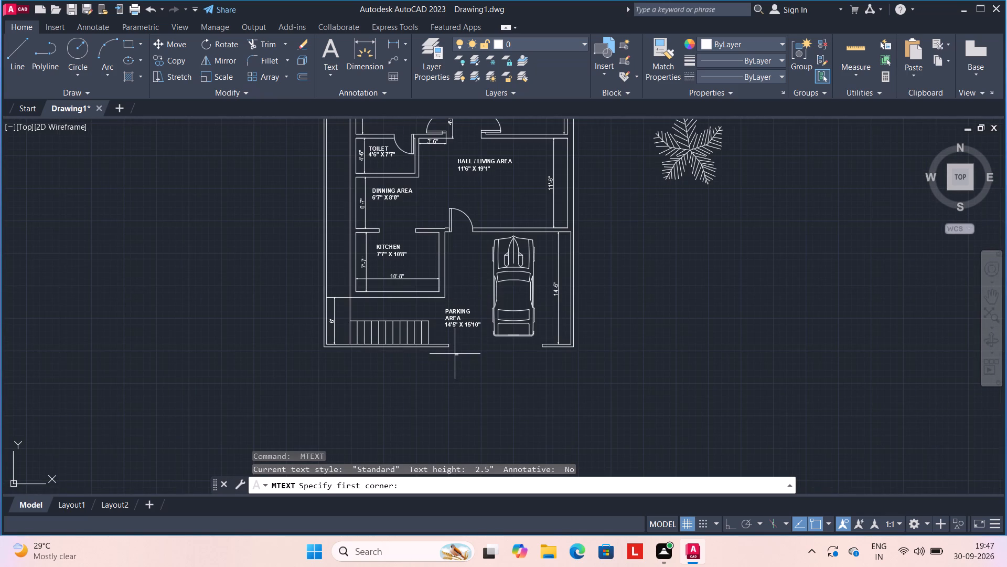
scroll(463, 354, up, 3)
scroll(463, 354, down, 1)
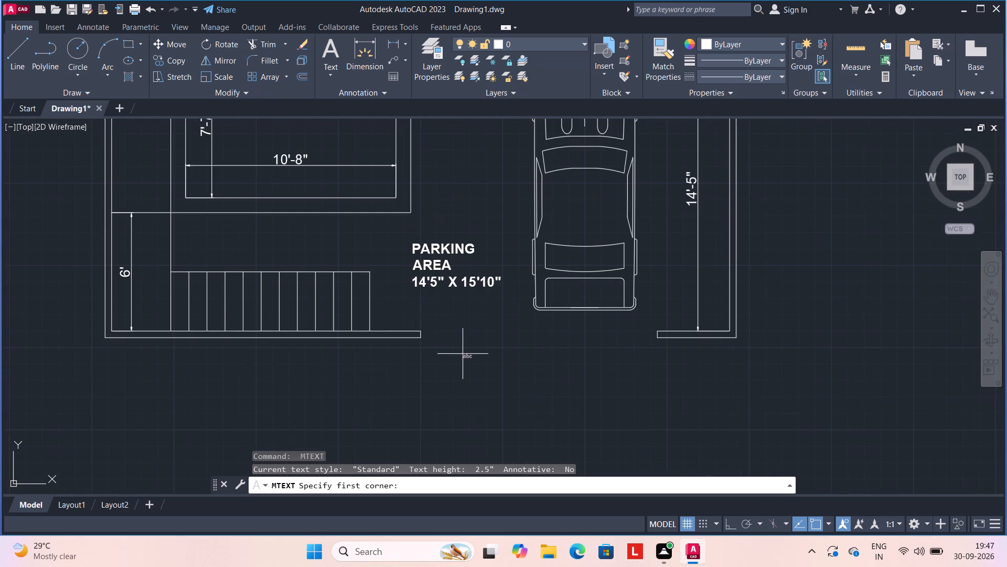
scroll(463, 354, down, 1)
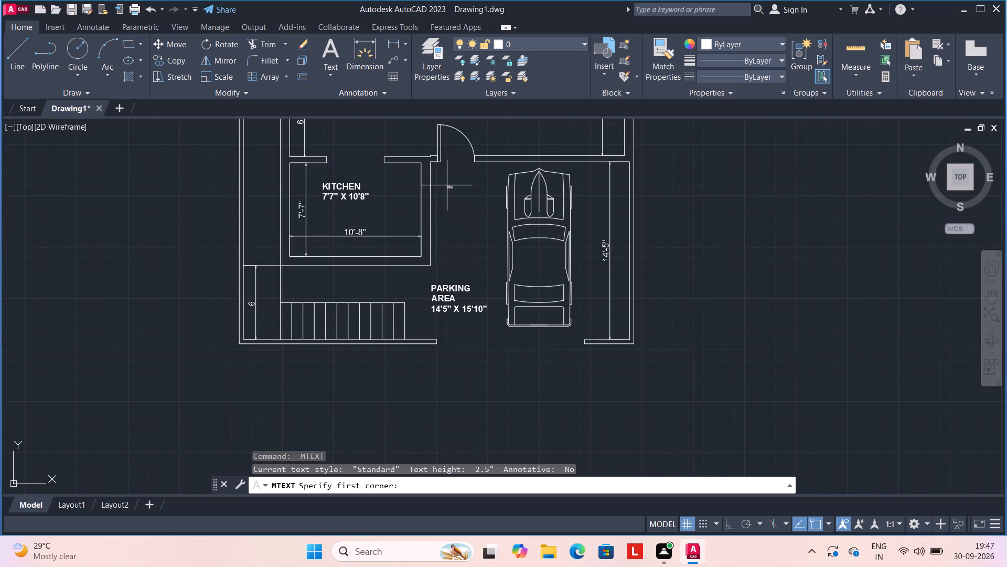
middle_drag(447, 185, 455, 311)
scroll(454, 306, up, 1)
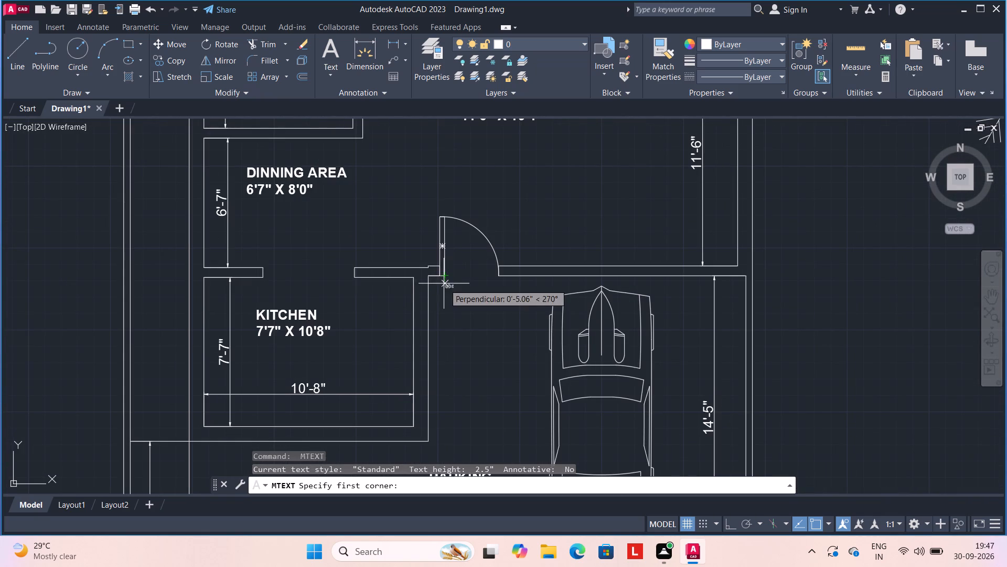
click(443, 279)
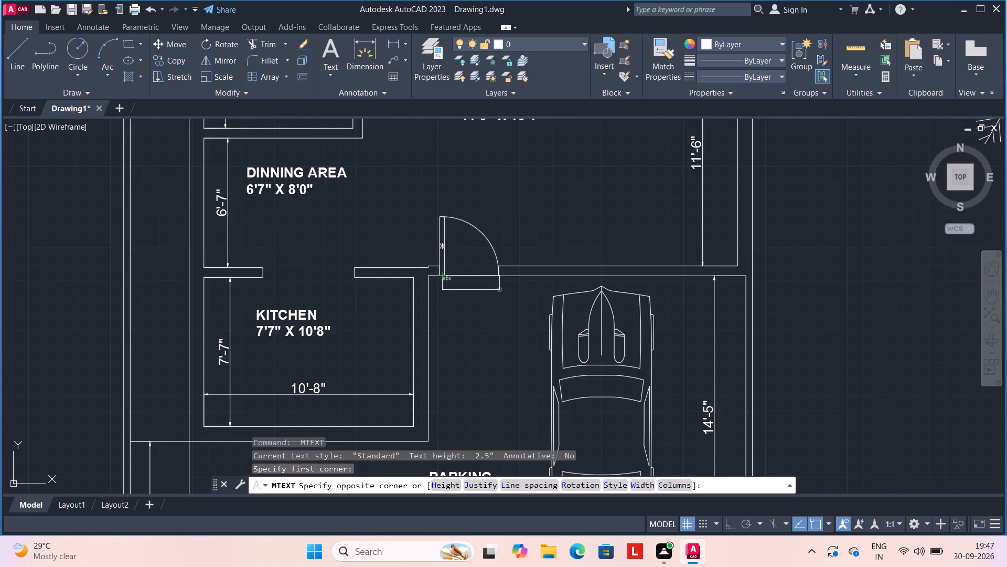
click(499, 290)
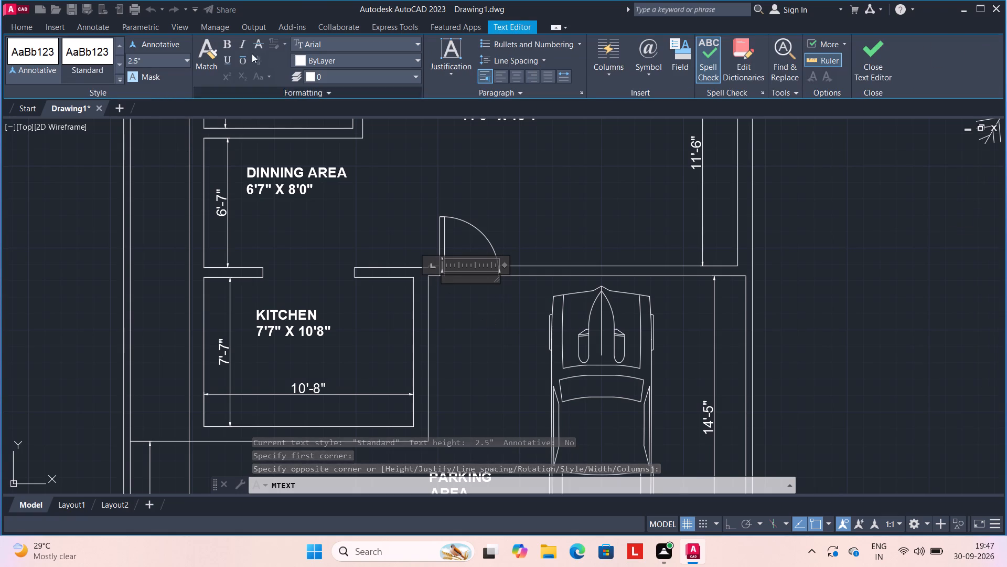
click(227, 44)
click(154, 62)
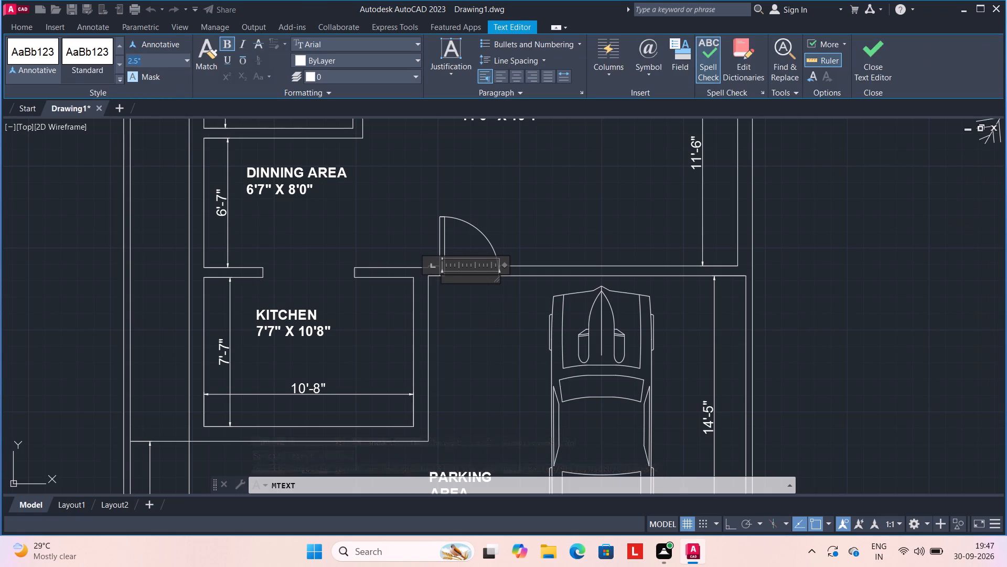
key(BackSpace)
text(4")
key(Return)
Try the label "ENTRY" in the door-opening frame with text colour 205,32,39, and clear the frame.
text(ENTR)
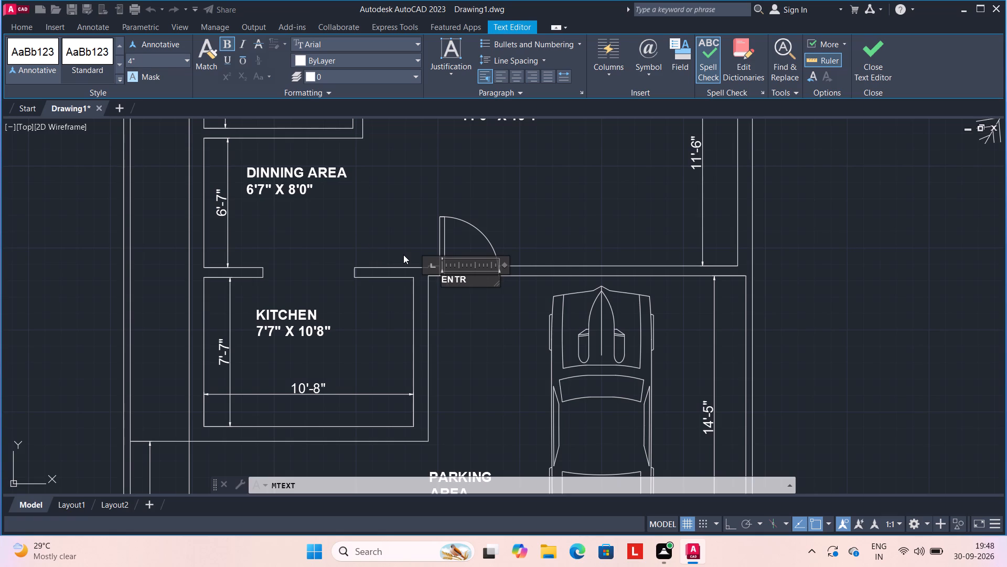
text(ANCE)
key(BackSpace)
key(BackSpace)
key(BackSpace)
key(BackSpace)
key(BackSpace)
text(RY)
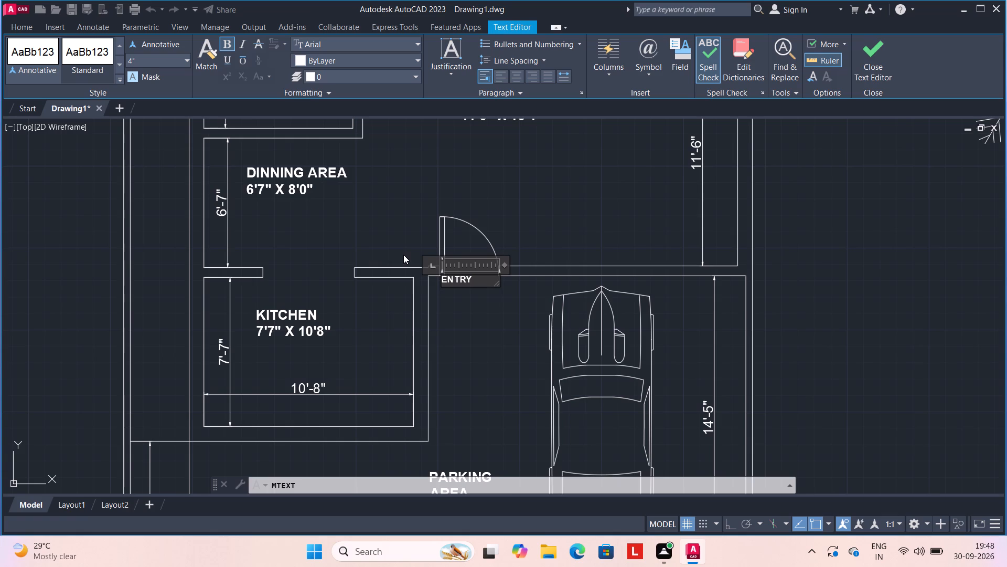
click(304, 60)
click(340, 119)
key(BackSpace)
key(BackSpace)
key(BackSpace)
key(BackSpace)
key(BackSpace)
Write the label "ENTRY" in the text frame at the hall-to-parking door opening and finish the text.
key(e)
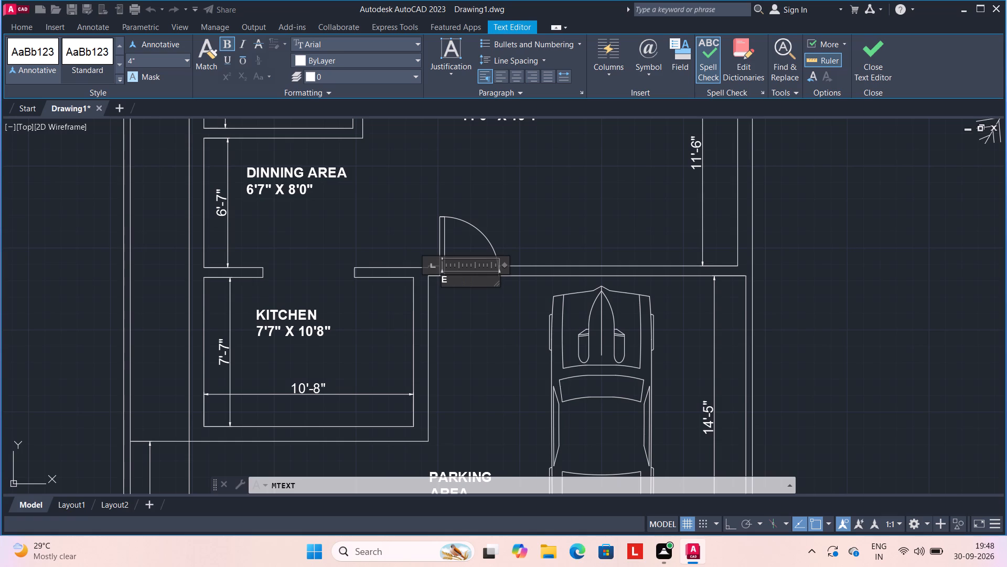
key(n)
click(121, 79)
click(121, 79)
click(137, 78)
click(635, 214)
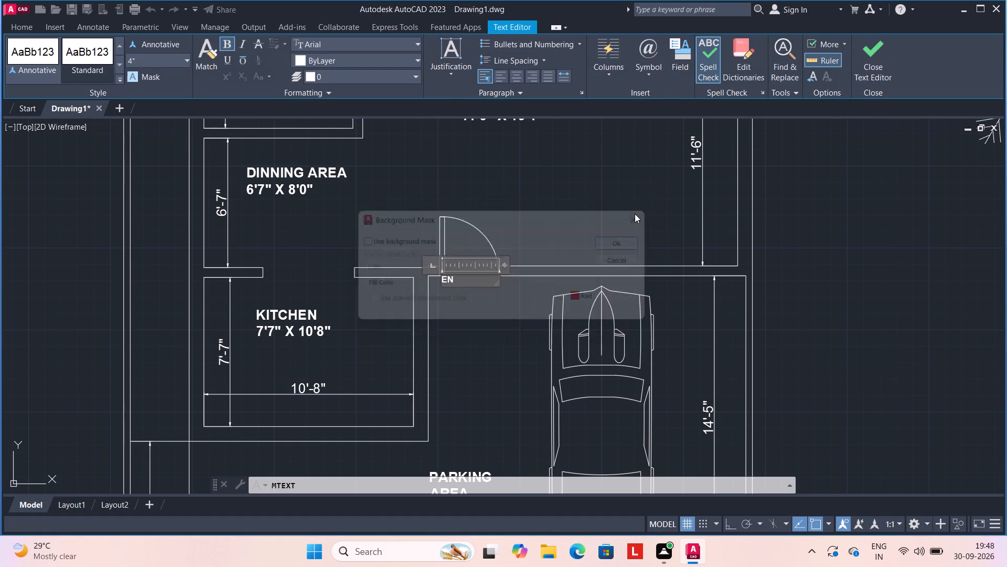
text(TRY)
key(space)
key(Return)
scroll(475, 276, up, 1)
click(478, 350)
Move the ENTRY label about 7.5" horizontally towards the middle of the door opening.
click(457, 282)
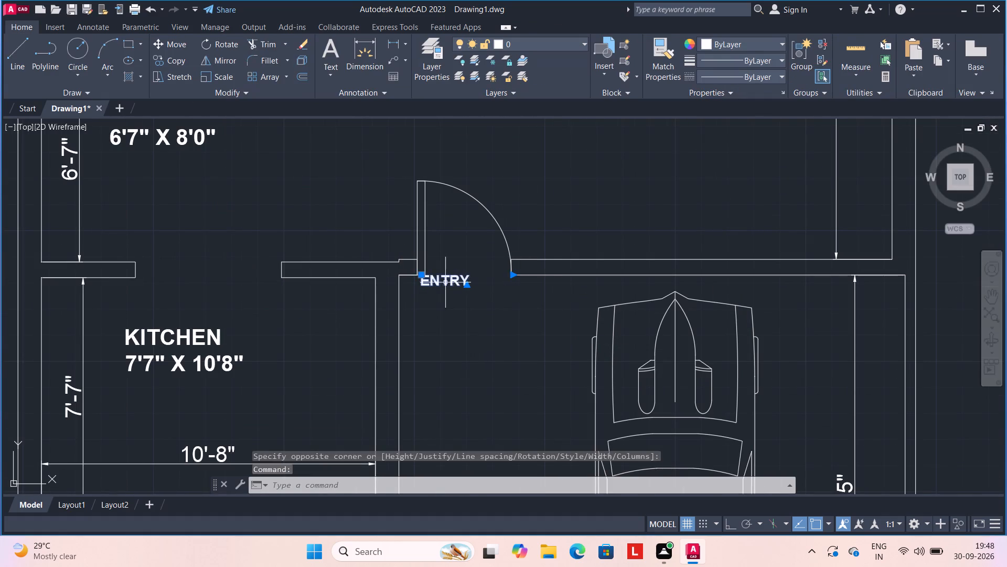
click(423, 275)
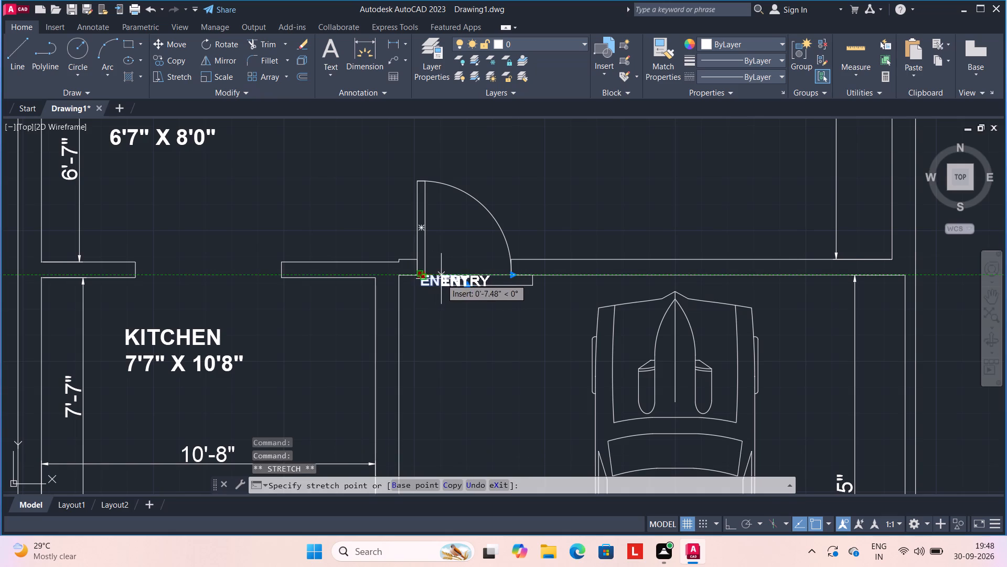
click(442, 279)
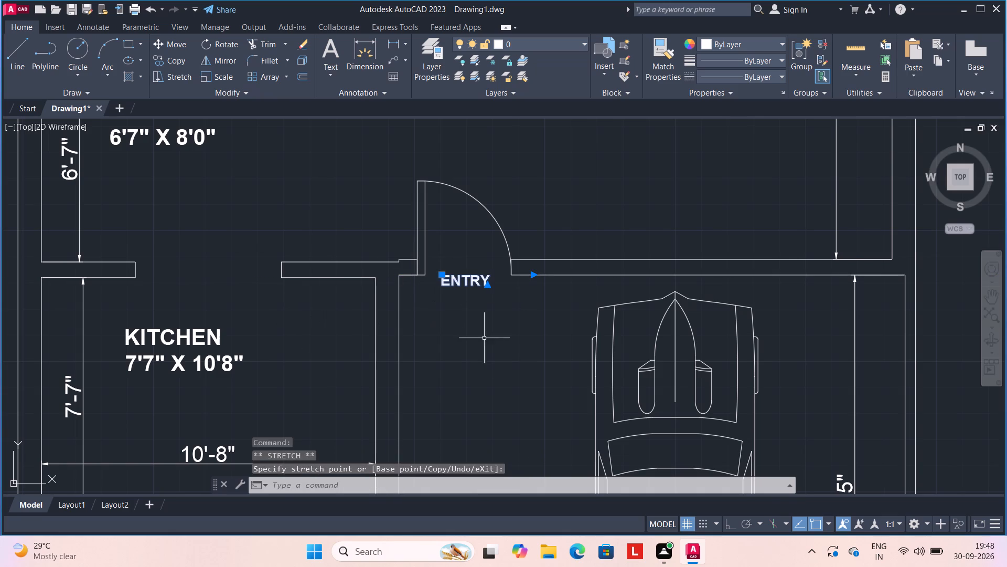
key(Escape)
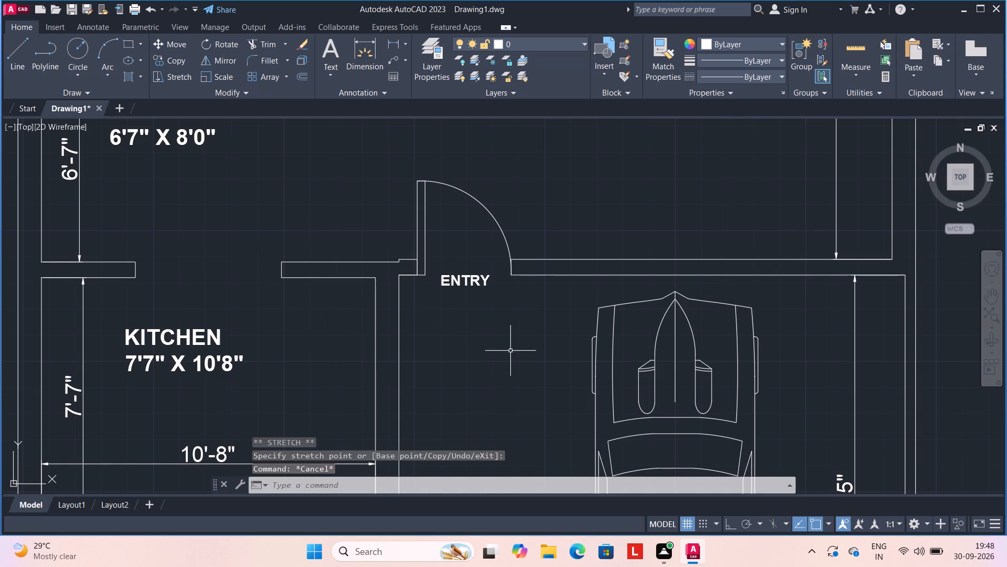
Place a multiline text frame below the bed in the 10'-6" wide bedroom, with text 6" high.
scroll(510, 351, down, 2)
middle_drag(490, 228, 489, 392)
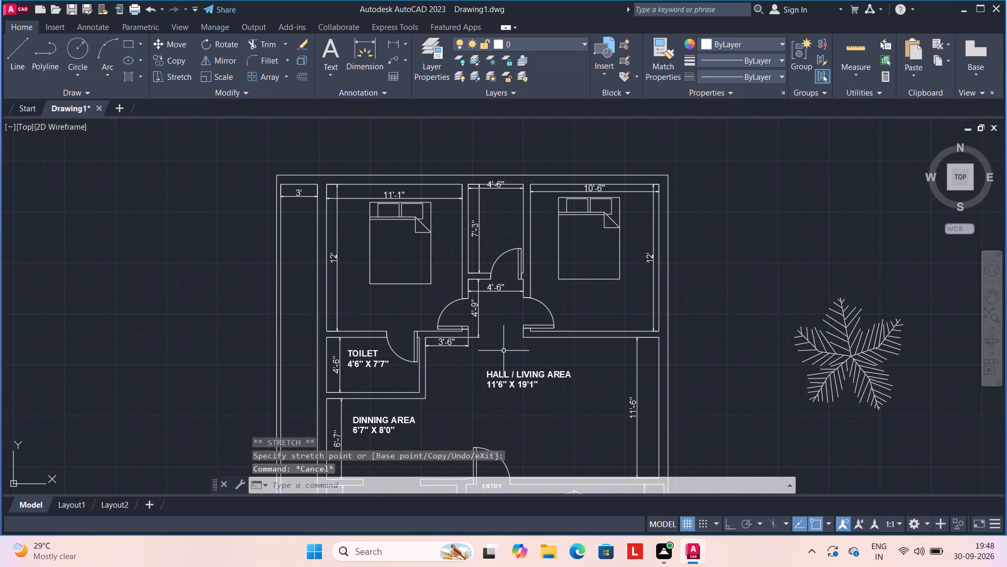
key(space)
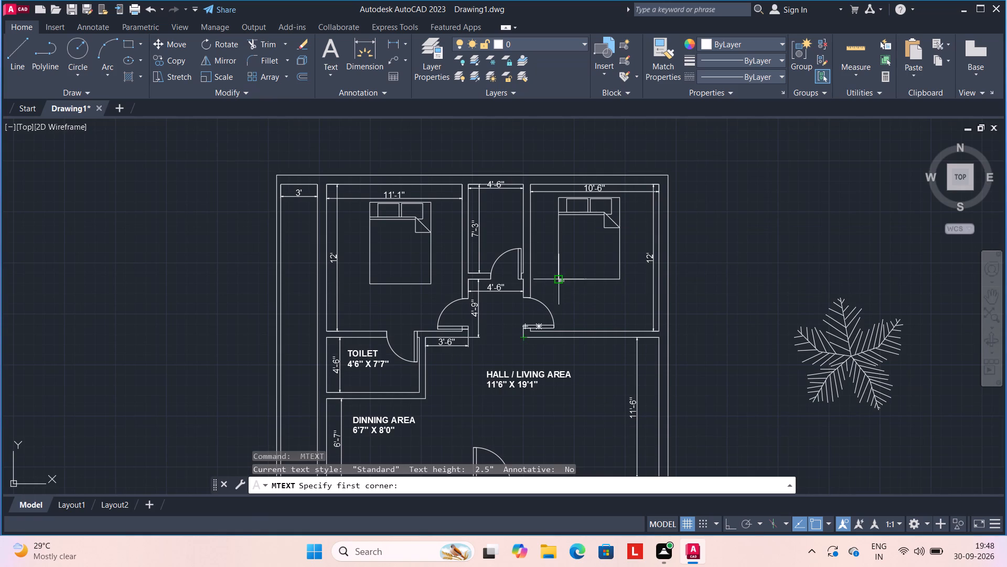
click(558, 291)
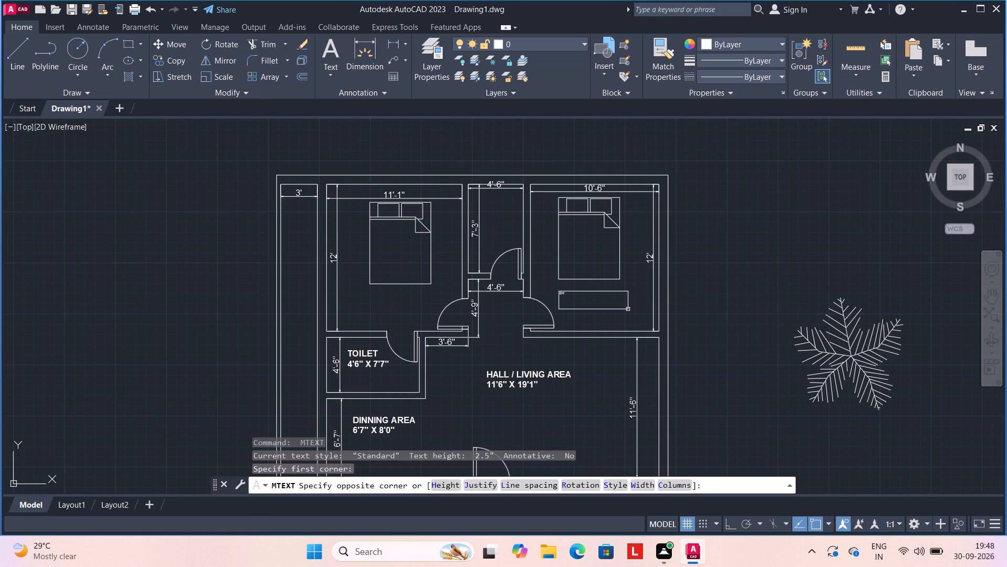
click(628, 309)
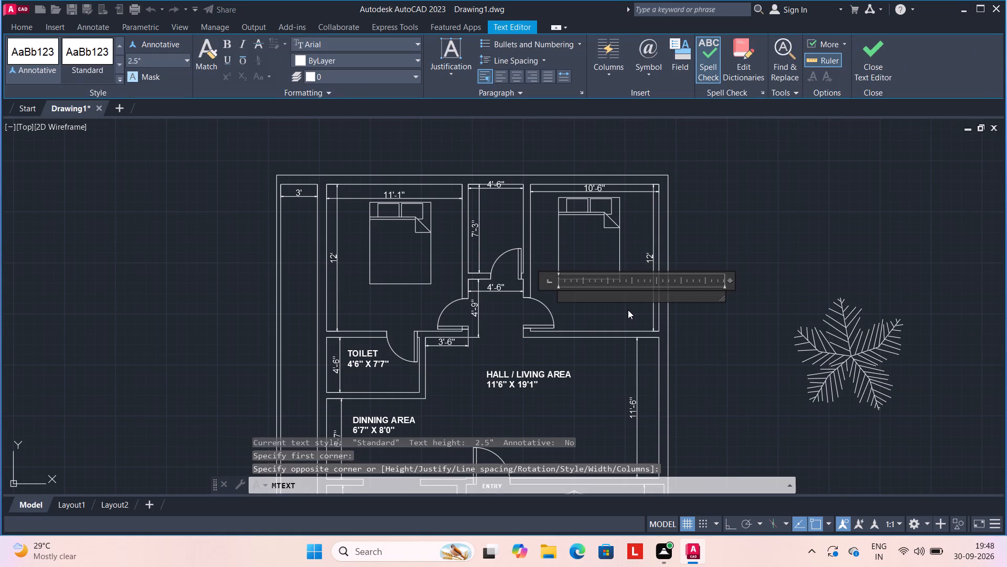
click(162, 58)
key(BackSpace)
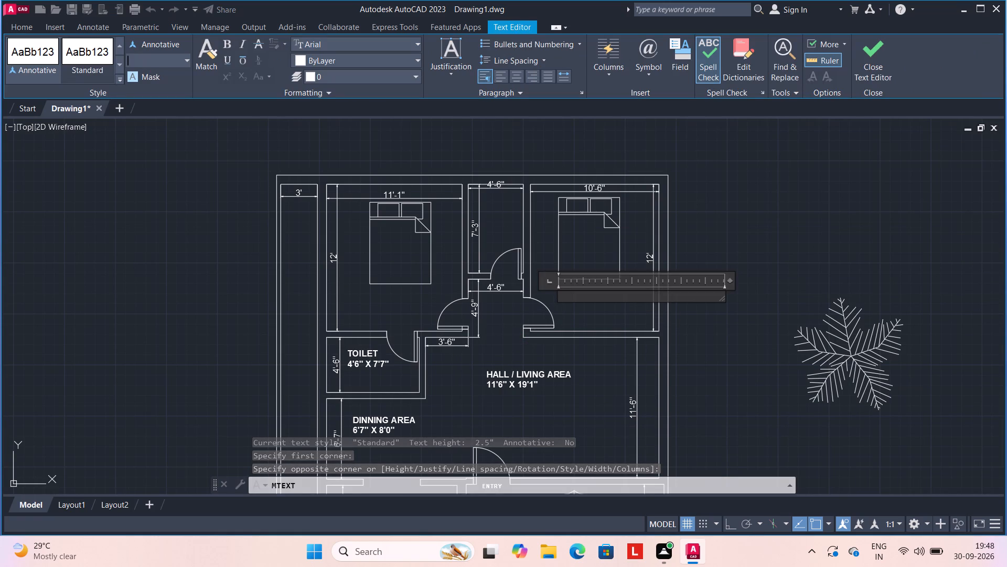
text(6")
key(Return)
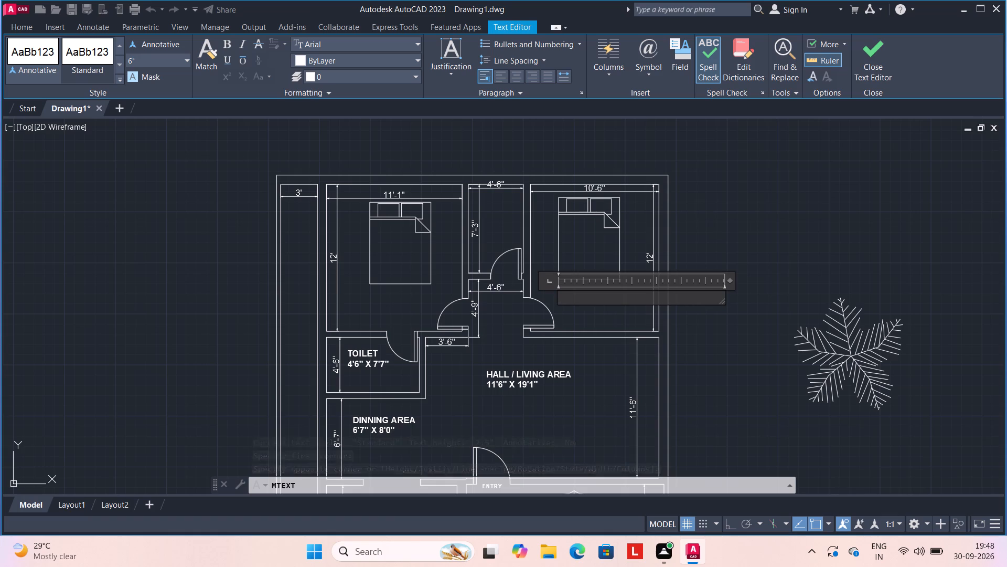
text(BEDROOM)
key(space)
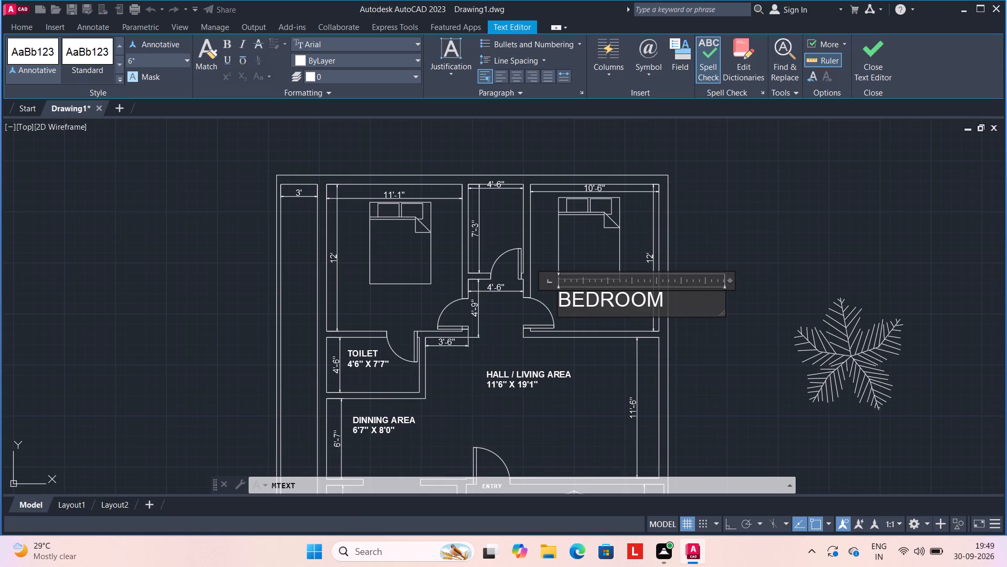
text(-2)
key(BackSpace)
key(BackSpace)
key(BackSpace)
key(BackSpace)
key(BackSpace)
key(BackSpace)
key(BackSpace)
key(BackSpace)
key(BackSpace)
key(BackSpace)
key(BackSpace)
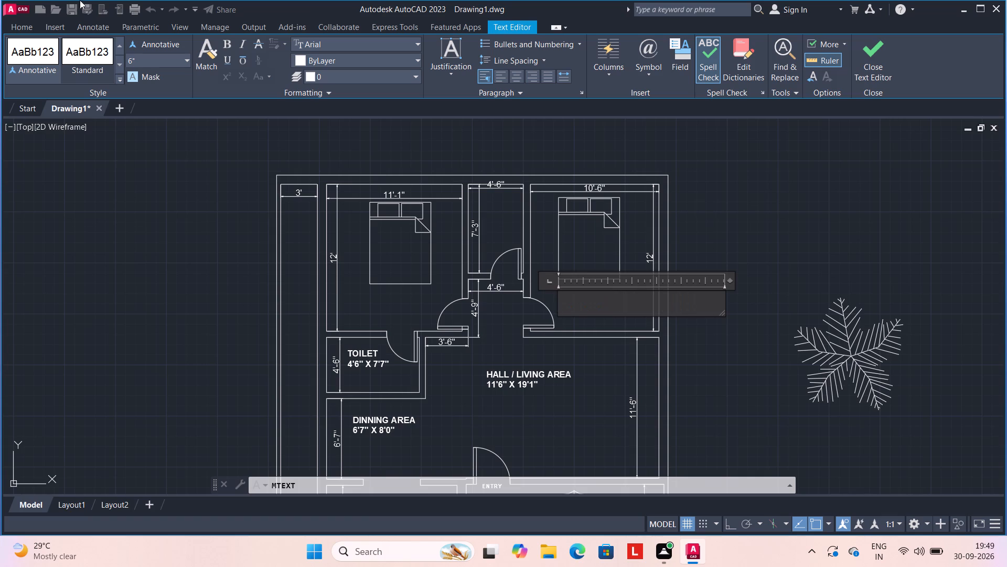
Write the bold two-line label "BEDROOM -2" and "10'6" X 12'0"" in the frame below the bed and finish the text.
click(228, 47)
text(BEDROOM)
key(space)
key(minus)
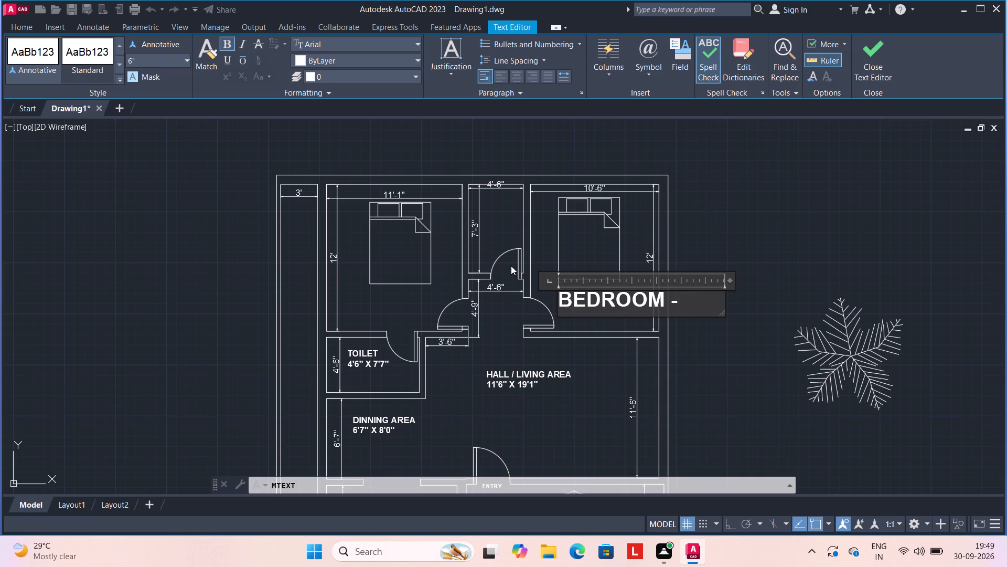
text(2)
key(space)
key(Return)
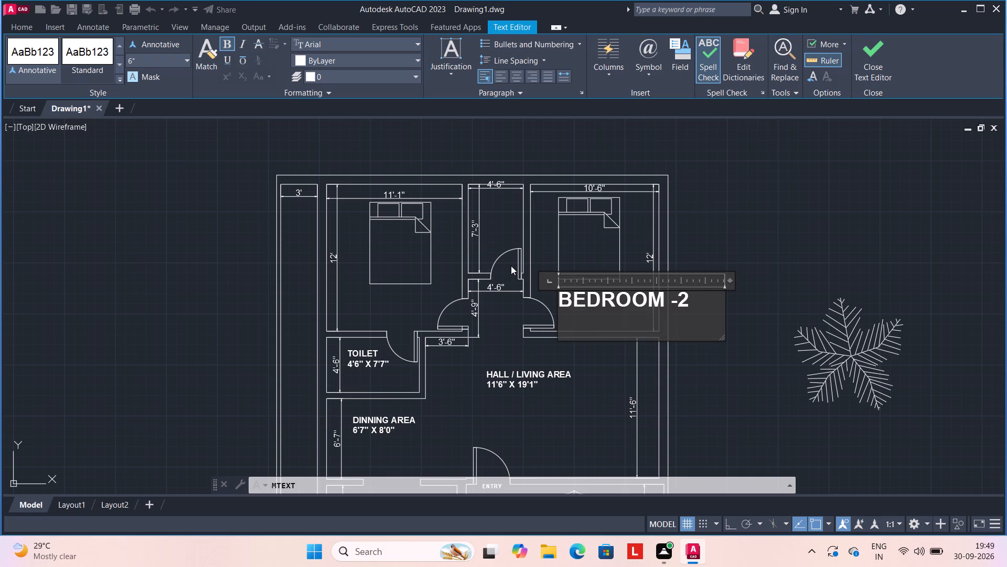
text(10'6" X)
key(space)
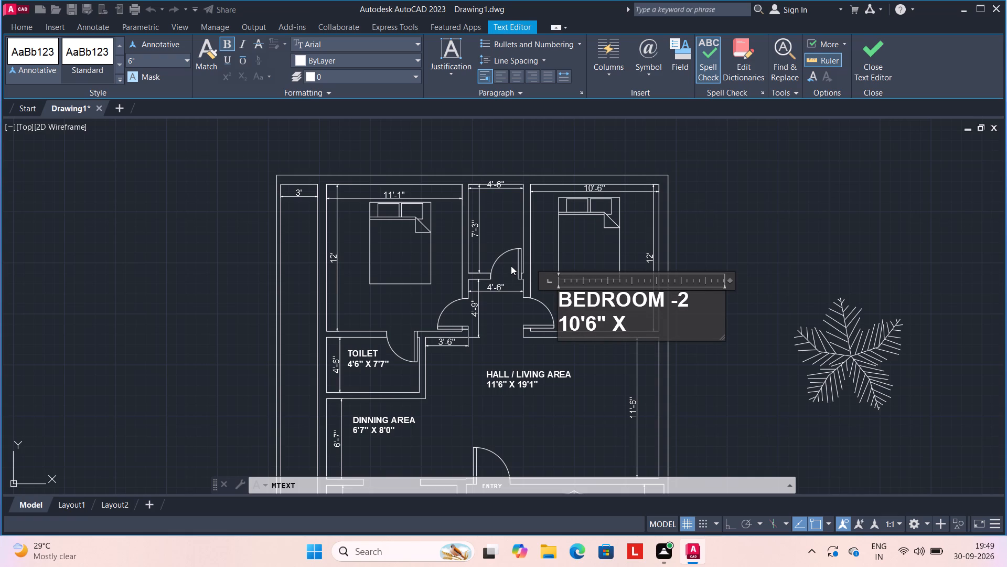
text(12)
key(apostrophe)
text(0")
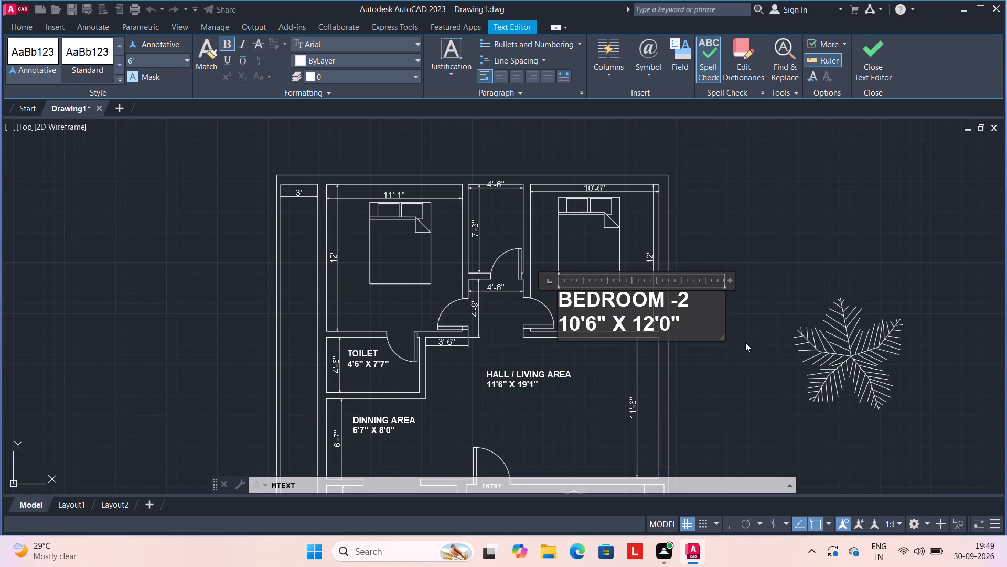
click(747, 375)
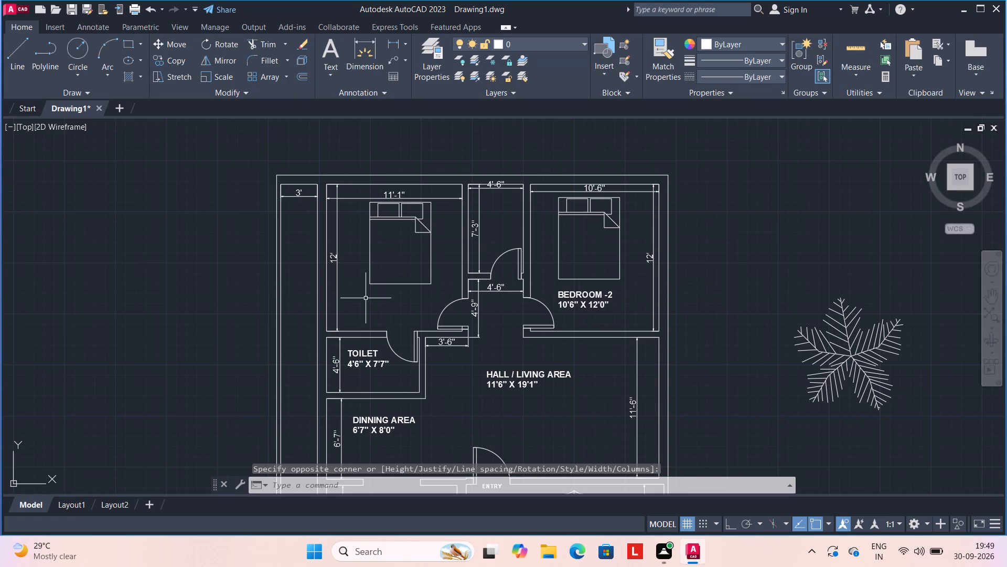
Place a multiline text frame below the bed in the 11'-1" wide bedroom, with text 6" high.
key(space)
click(360, 289)
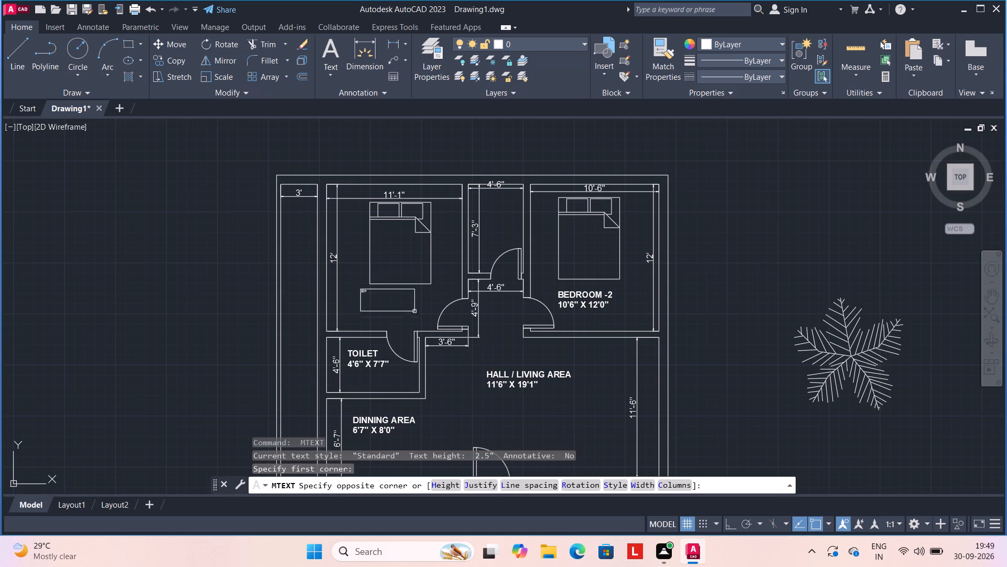
click(426, 316)
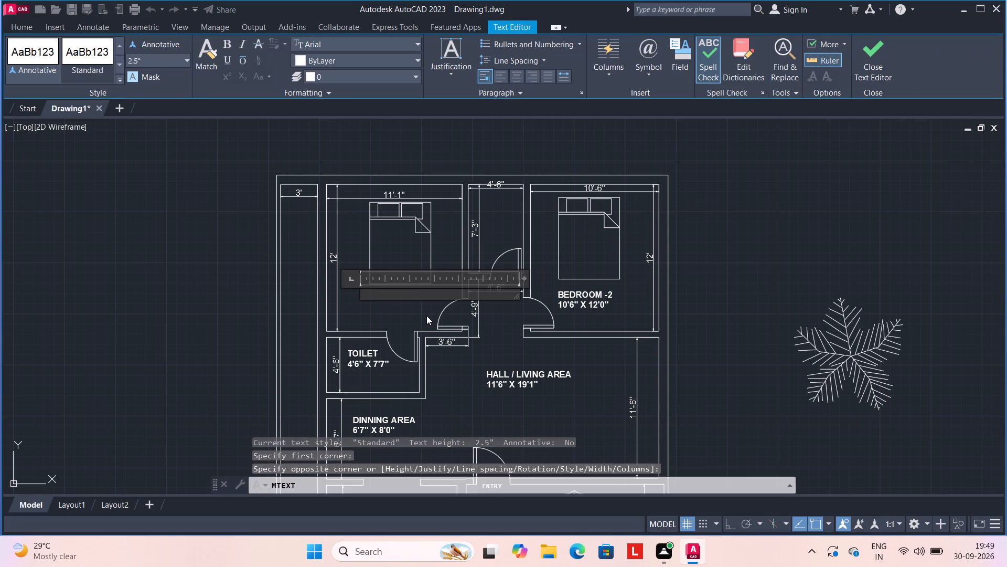
click(153, 54)
key(BackSpace)
text(6")
key(Return)
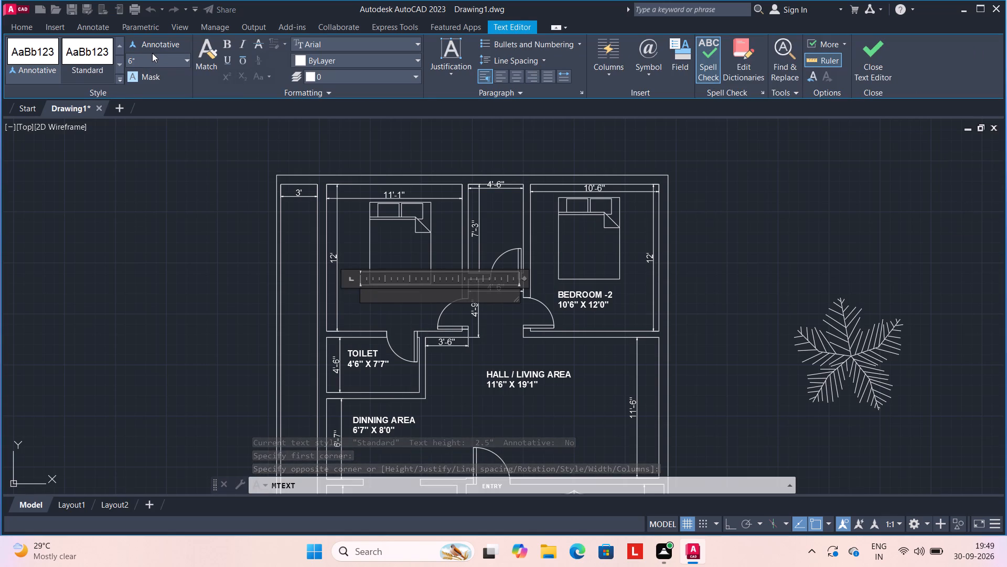
Write the bold two-line label "BEDROOM -1" and "11'1" X 12'0"" in the frame below the bed and finish the text.
click(221, 46)
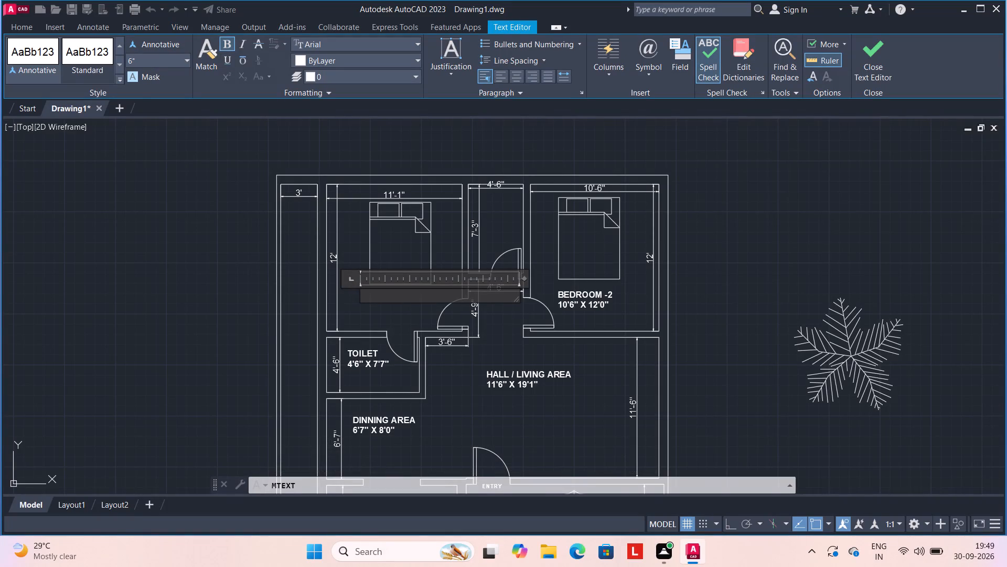
text(BEDROOM)
key(space)
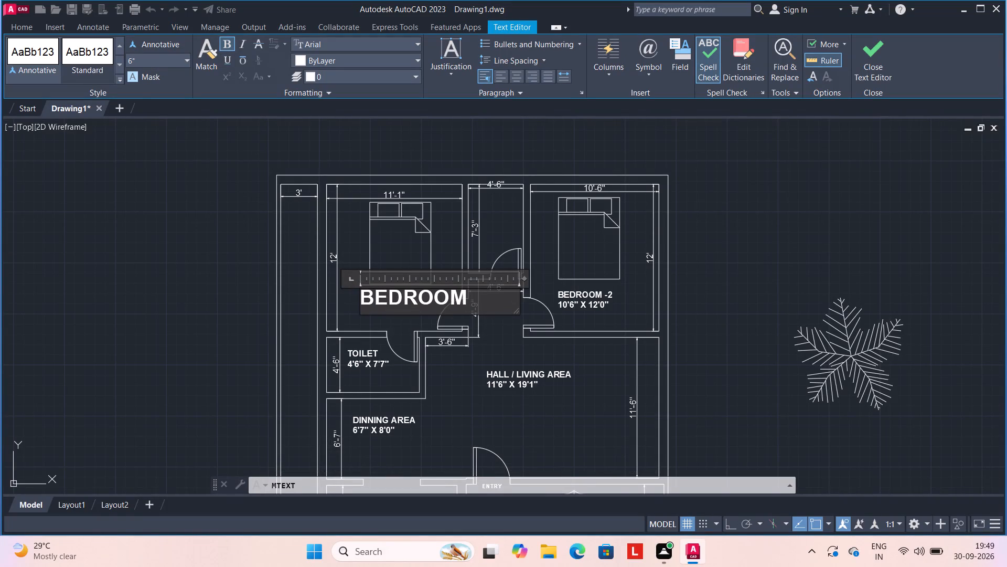
key(BackSpace)
key(space)
text(-1)
key(space)
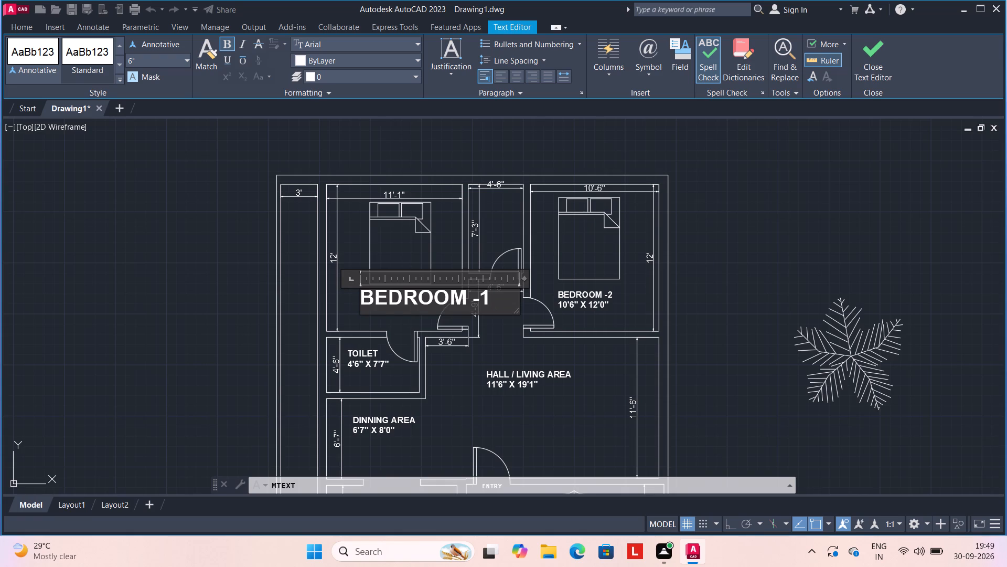
key(Return)
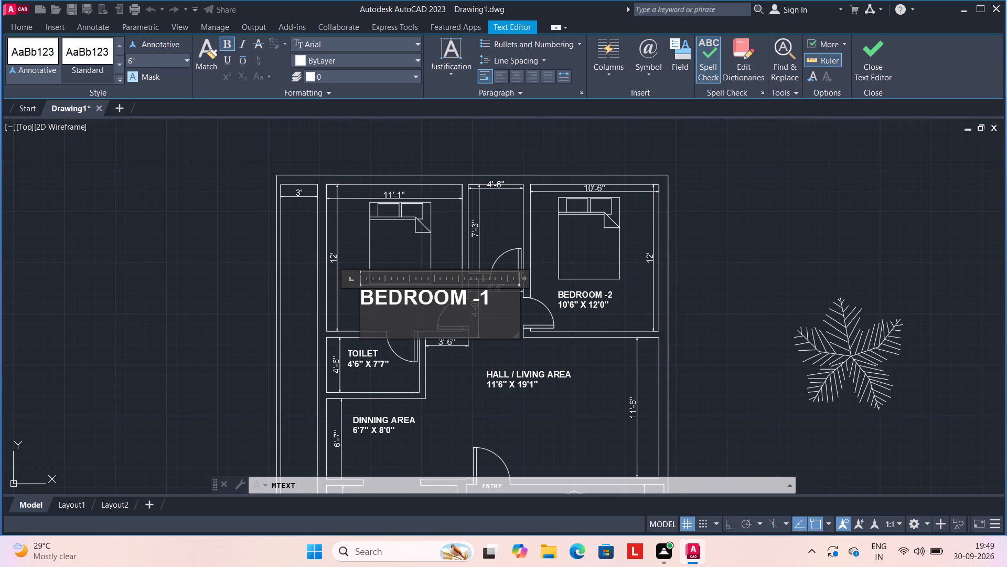
text(11')
text(1" X)
key(space)
text(12)
key(apostrophe)
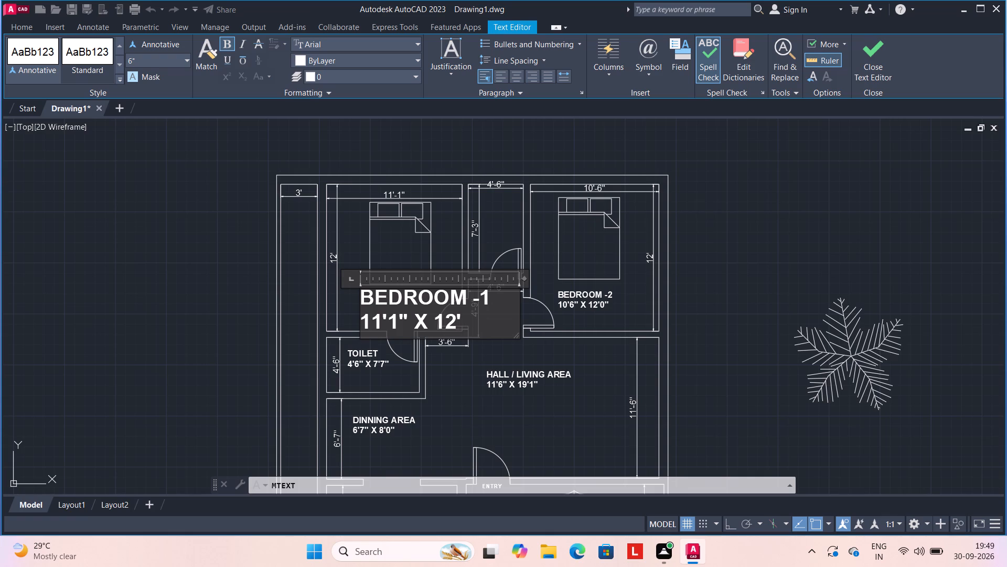
text(0")
click(440, 377)
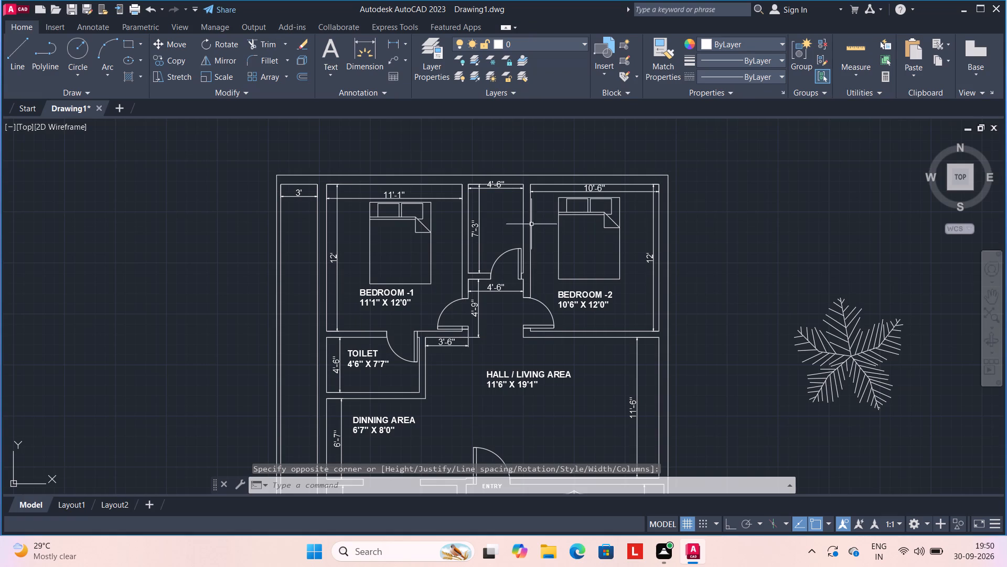
Place a multiline text frame in the 4'-6" by 7'-3" room between the bedrooms and enter a text height of 4".
key(space)
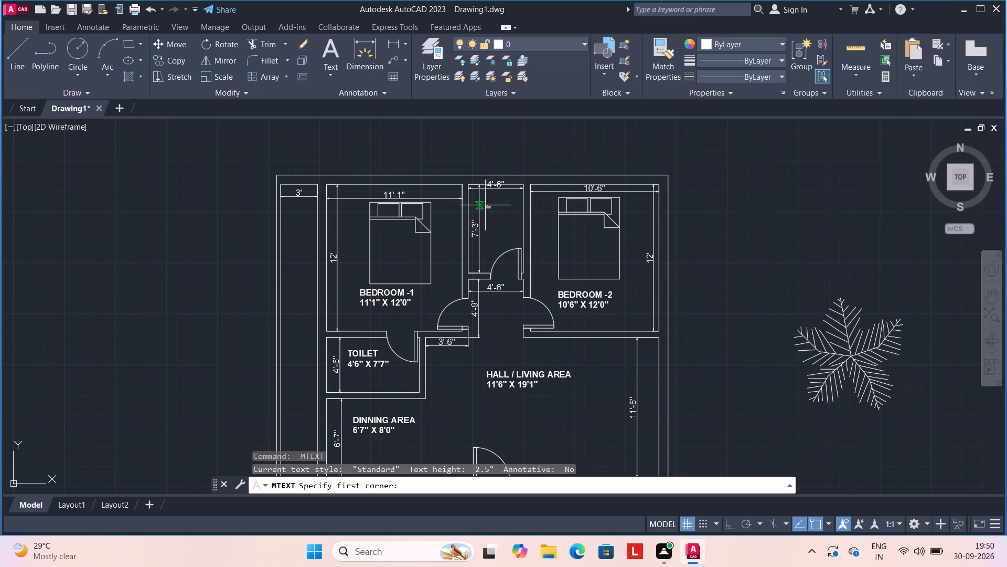
click(485, 203)
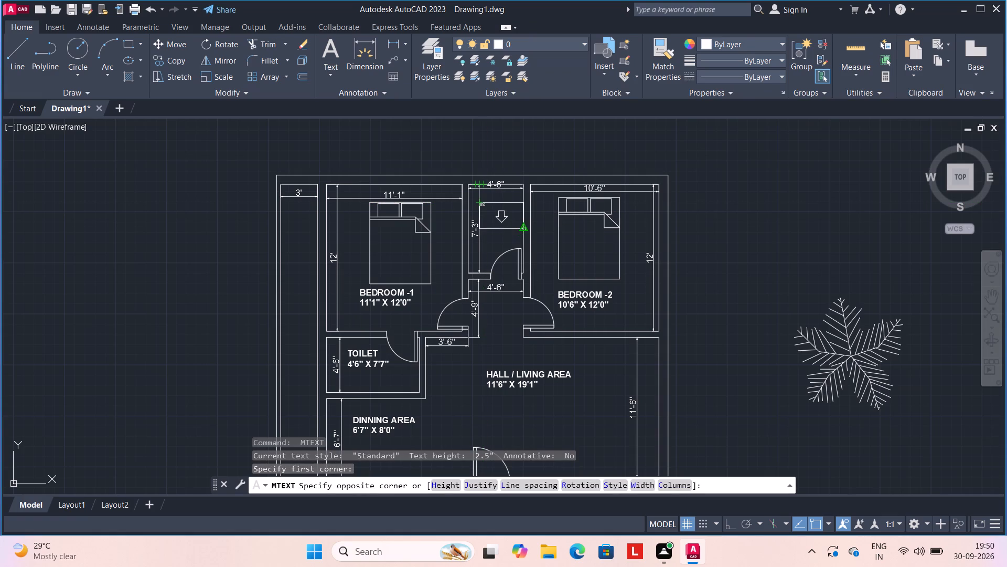
click(521, 232)
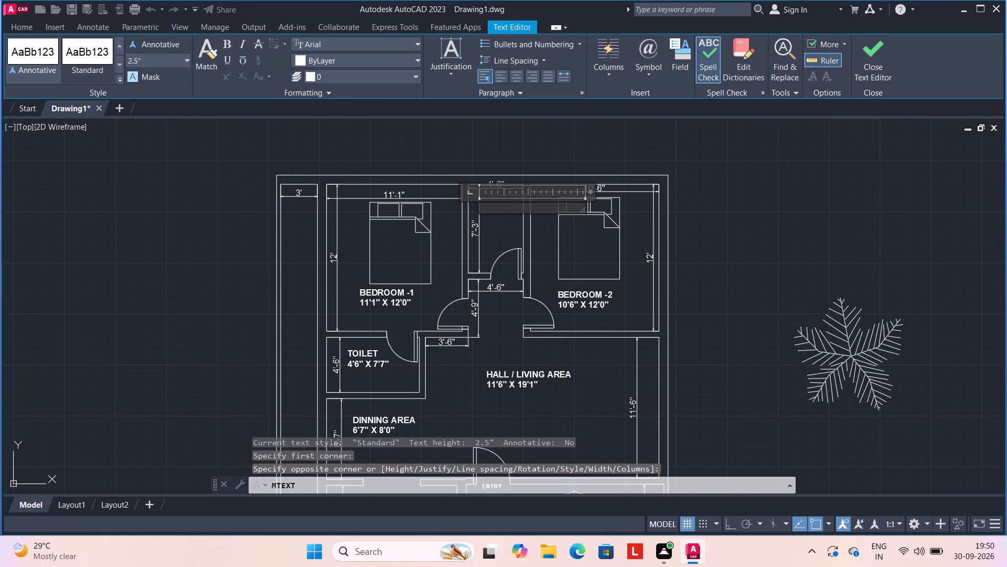
click(149, 60)
key(BackSpace)
text(4")
key(space)
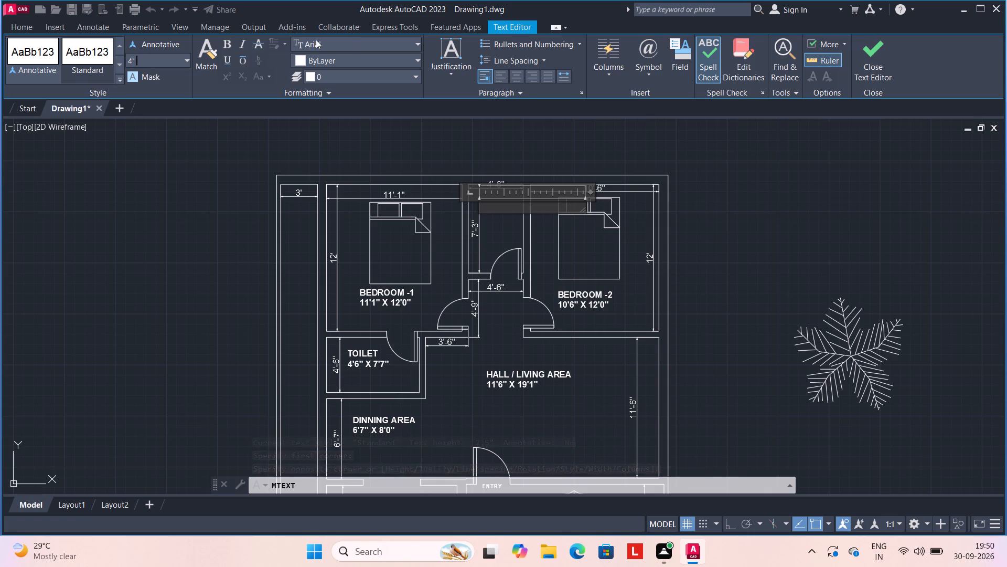
Write the bold two-line label "TOILET" and "7'3" X 4'6"" in the frame between the bedrooms and finish the text.
click(225, 43)
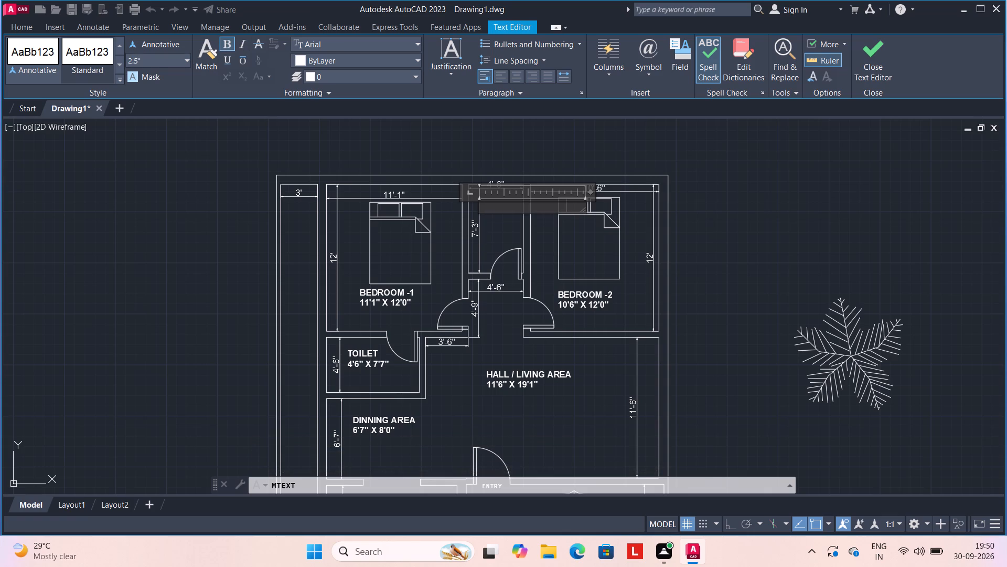
click(492, 208)
text(TOILET)
key(space)
key(Return)
text(7'3" X)
key(space)
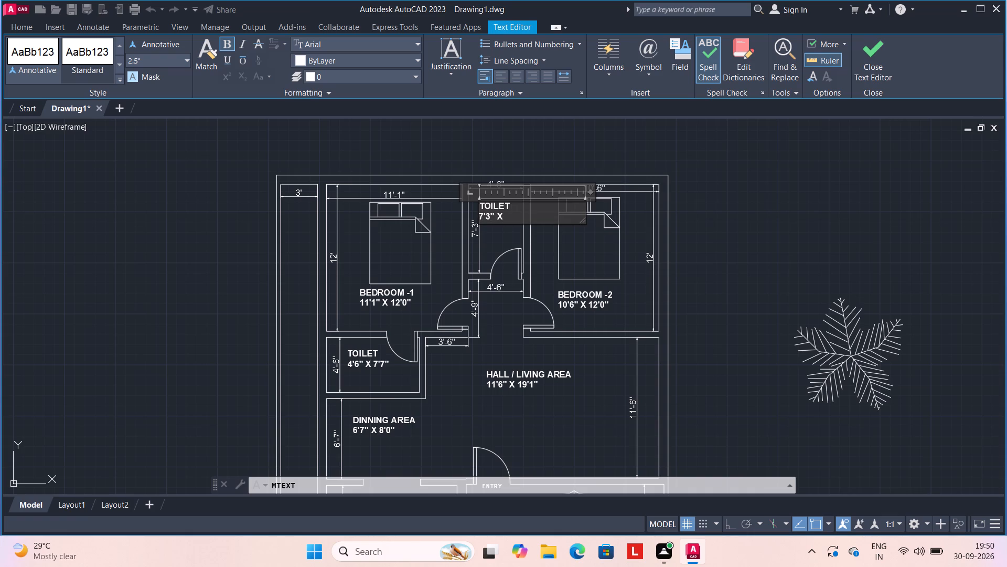
text(4'6")
key(Return)
click(488, 246)
Move the TOILET label between the bedrooms horizontally off the 7'-3" dimension line, towards the middle of the room.
scroll(487, 205, up, 3)
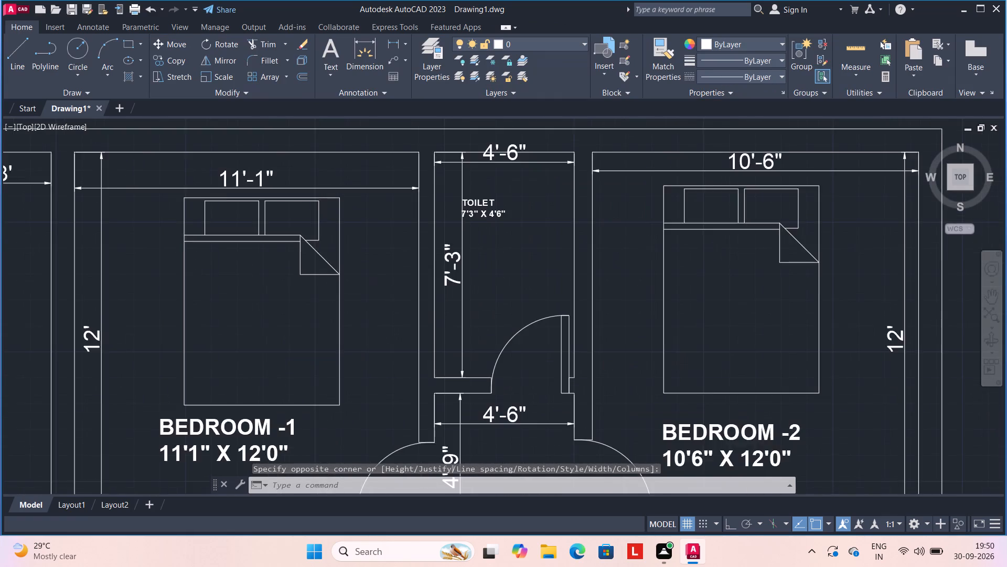
click(479, 201)
click(444, 196)
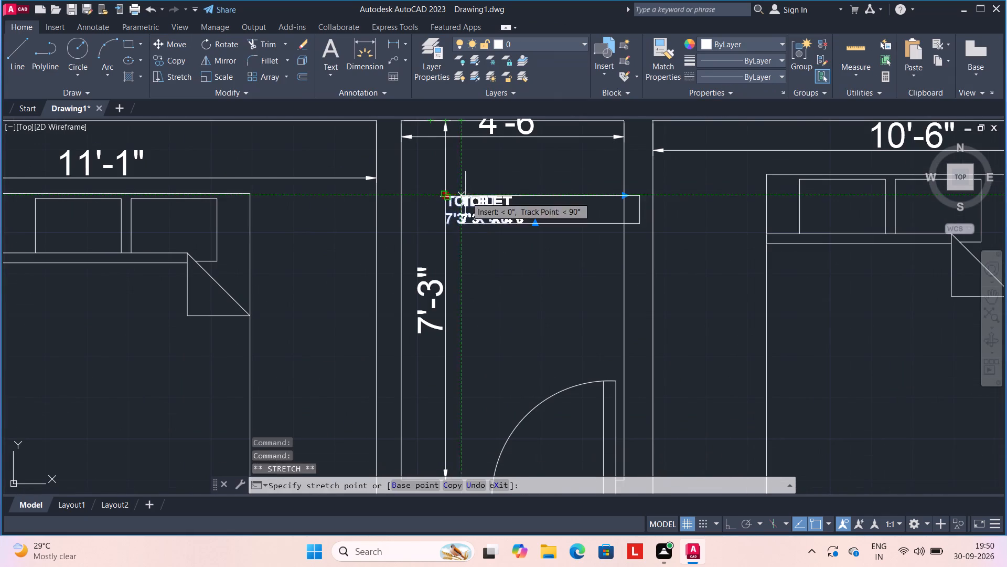
click(470, 197)
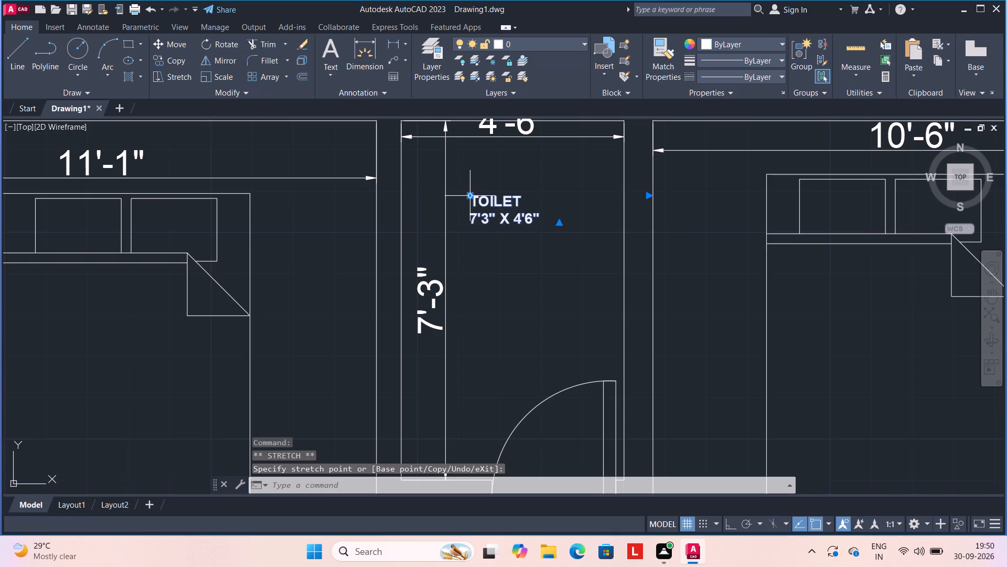
double_click(471, 198)
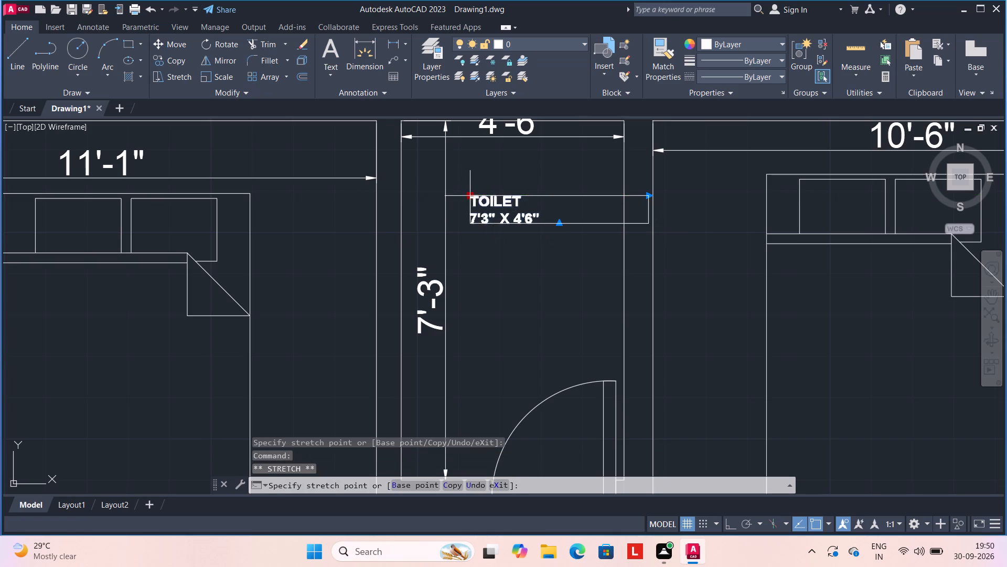
click(468, 193)
Reopen the TOILET label between the bedrooms for editing and try to set its text height to 6".
double_click(508, 206)
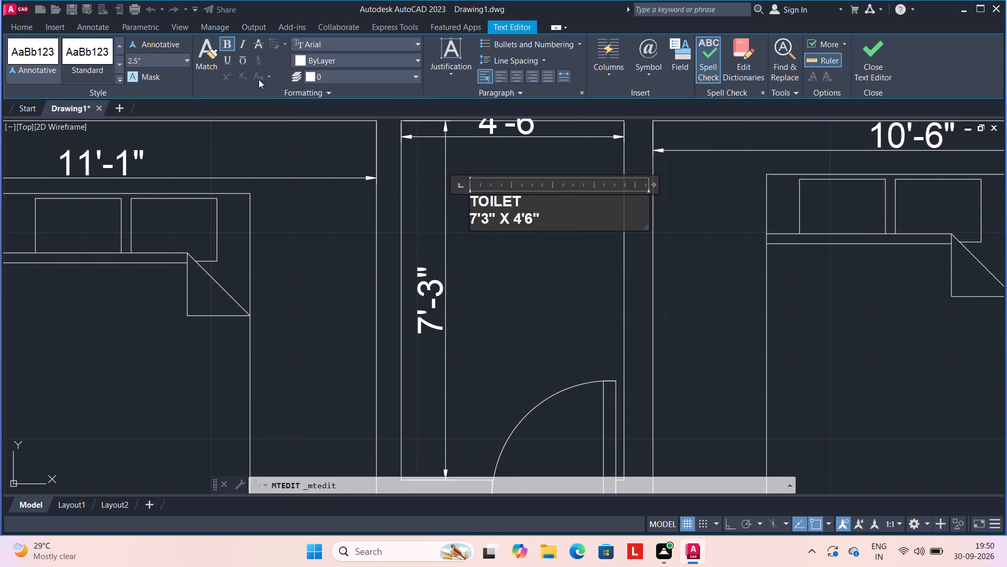
click(144, 62)
key(BackSpace)
key(6)
key(shift+quotedbl)
key(space)
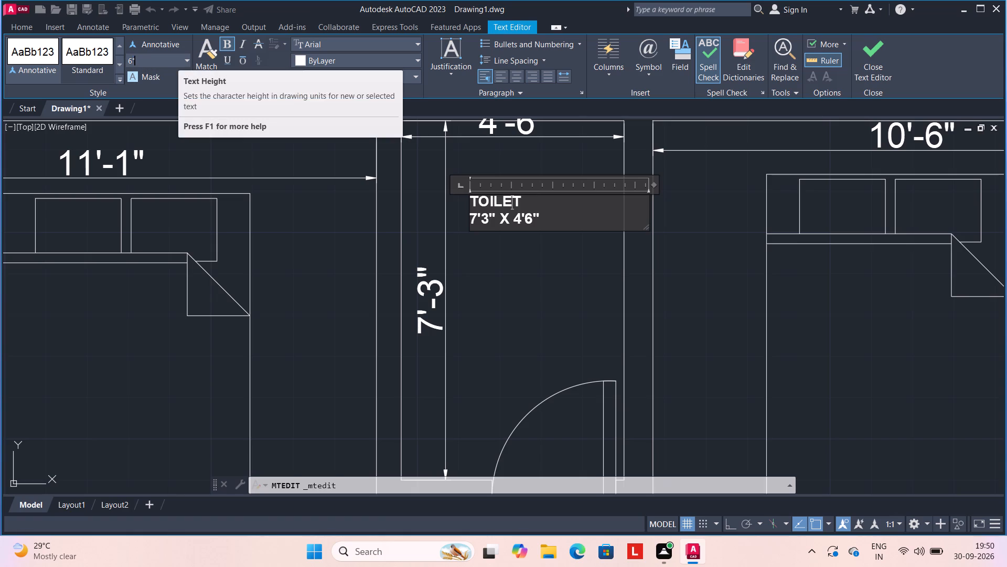
Erase both lines of text in the opened toilet label, leaving the frame empty.
click(547, 215)
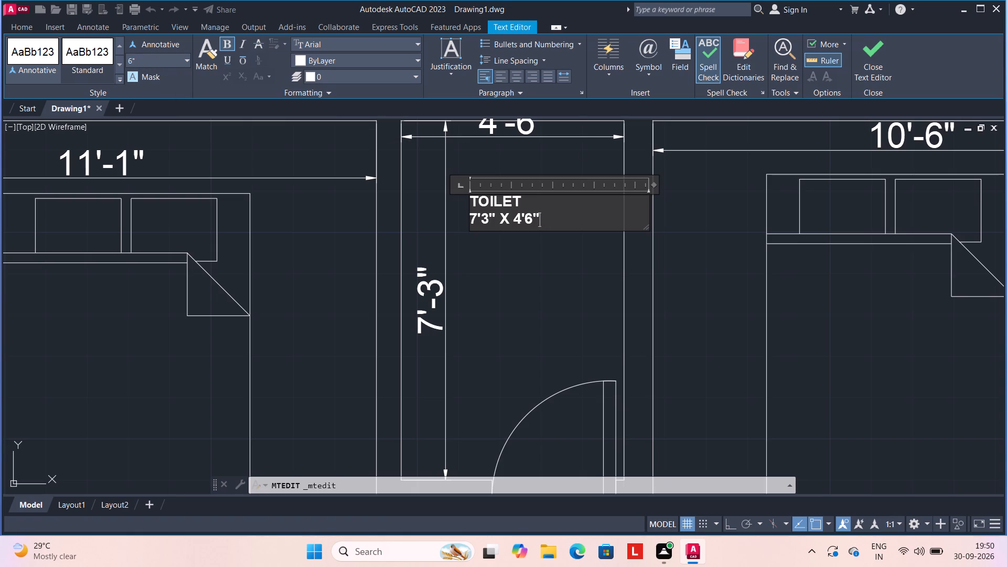
key(BackSpace)
key(BackSpace)
key(BackSpace)
key(BackSpace)
key(BackSpace)
key(BackSpace)
key(BackSpace)
key(BackSpace)
key(BackSpace)
key(BackSpace)
key(BackSpace)
key(BackSpace)
key(BackSpace)
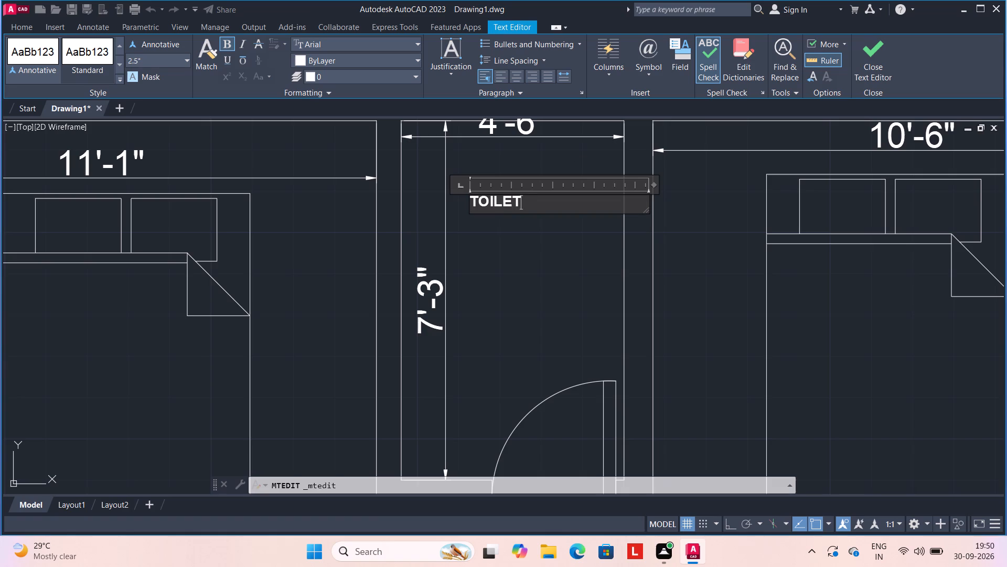
key(BackSpace)
key(BackSpace)
key(BackSpace)
key(BackSpace)
key(BackSpace)
key(BackSpace)
Rewrite the label between the bedrooms as "TOILET" over "4'6" X 7' 3"" and finish the text.
key(t)
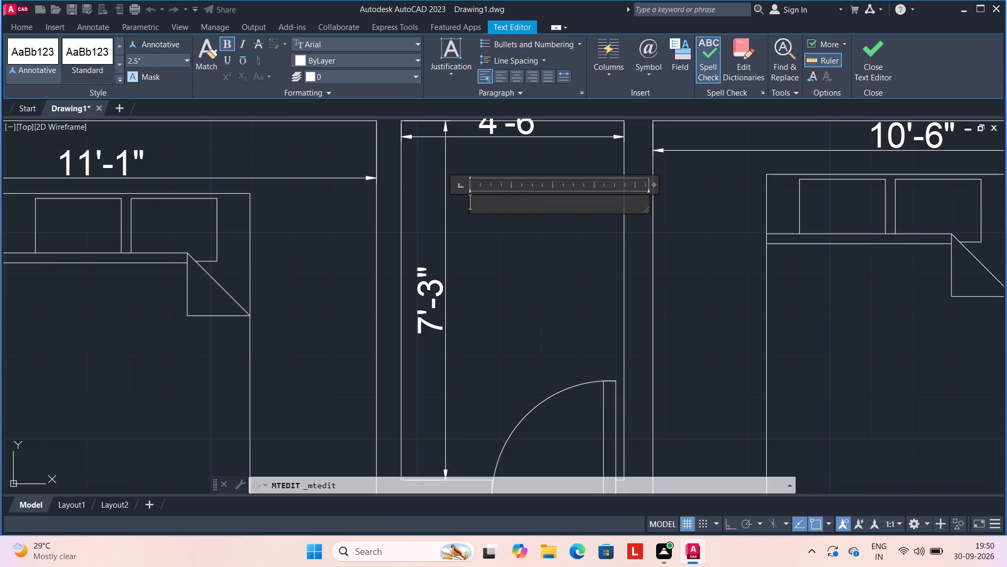
text(OILET)
key(space)
key(Return)
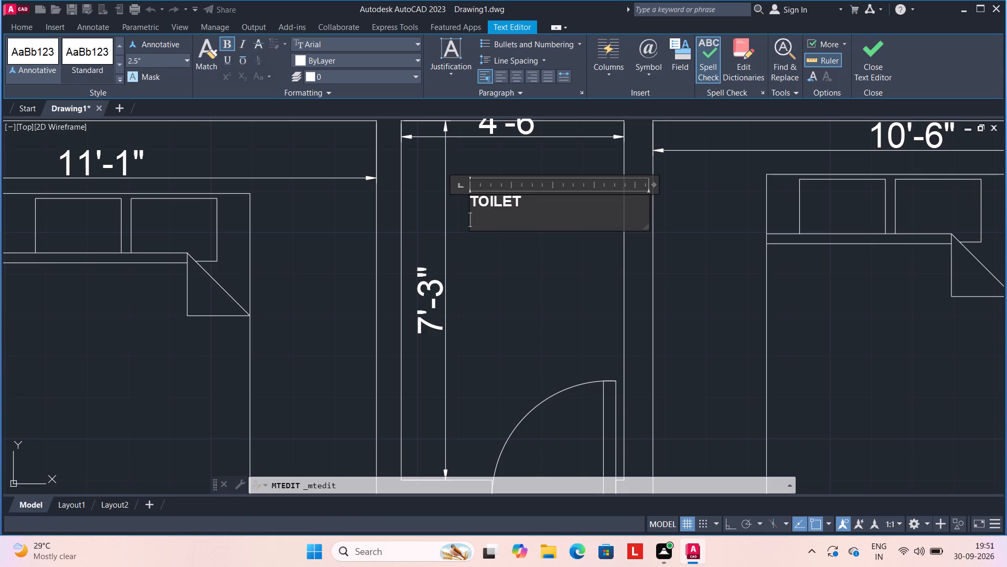
text(4')
text(6" X)
key(space)
key(7)
text(')
key(space)
text(3")
key(space)
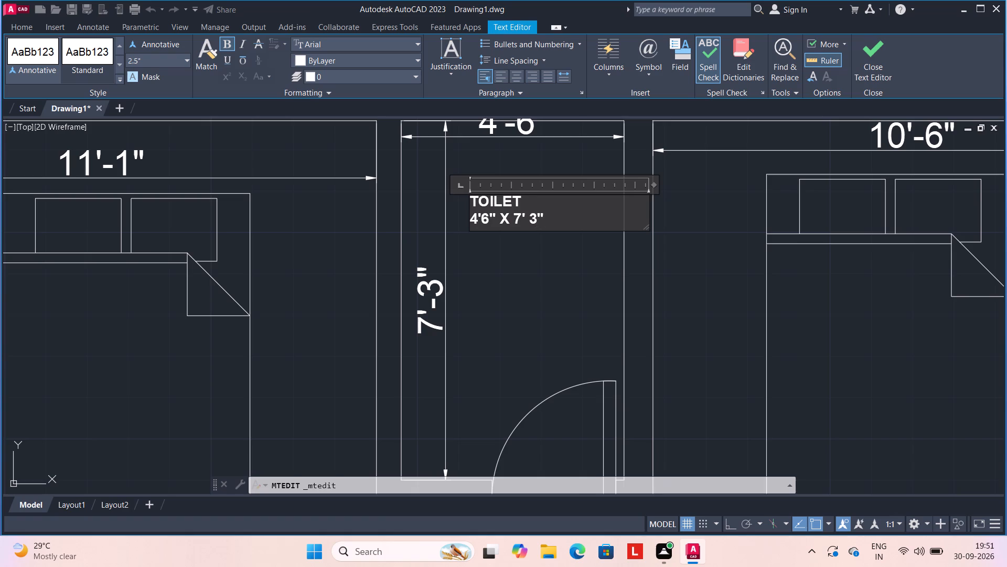
scroll(547, 215, up, 1)
click(537, 287)
Move the toilet fixture block from the distant furniture blocks to the open space beside the plan, below the tree.
scroll(537, 287, down, 4)
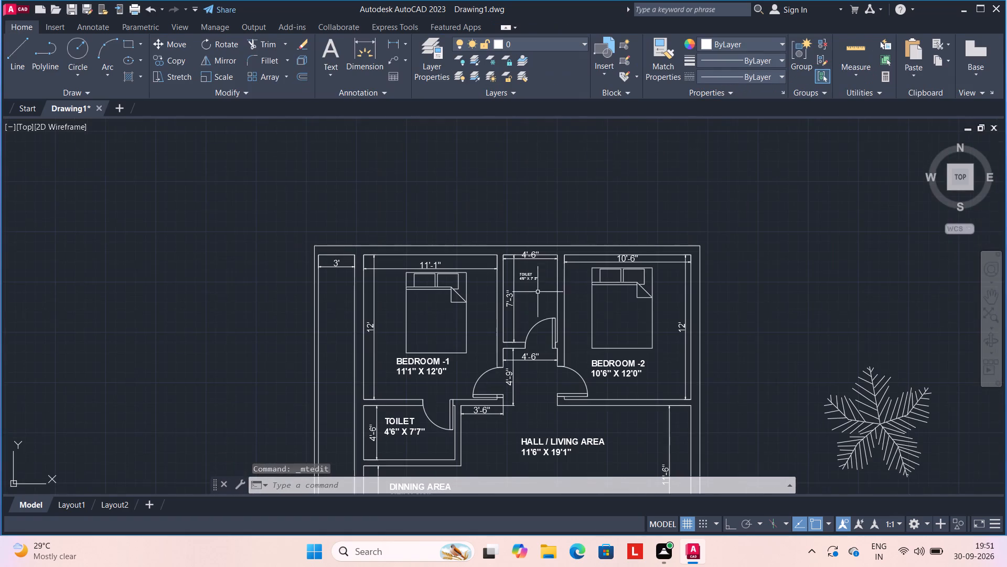
middle_drag(647, 419, 581, 230)
scroll(571, 246, down, 2)
middle_drag(652, 317, 414, 287)
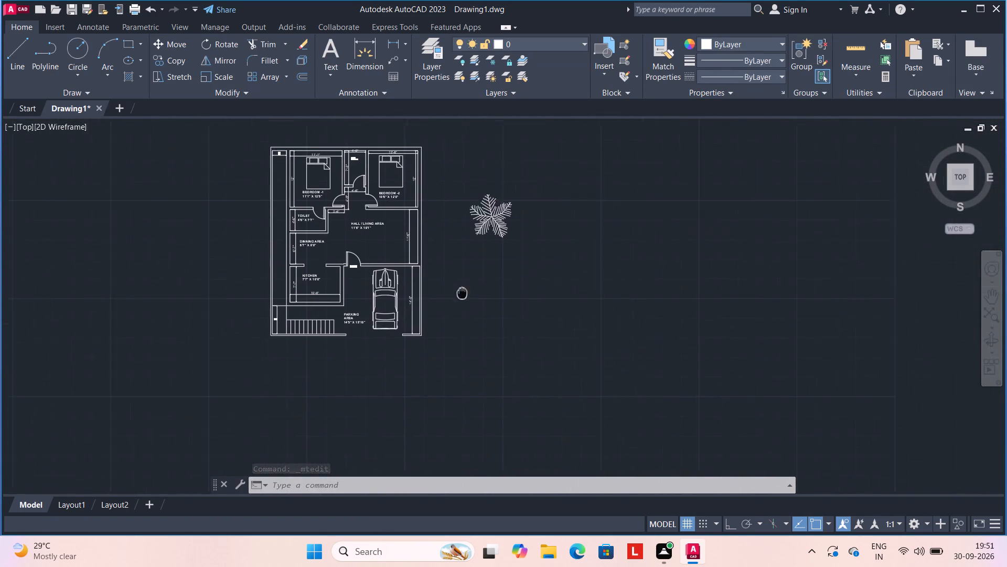
middle_drag(414, 287, 408, 285)
scroll(555, 285, down, 3)
scroll(683, 292, up, 3)
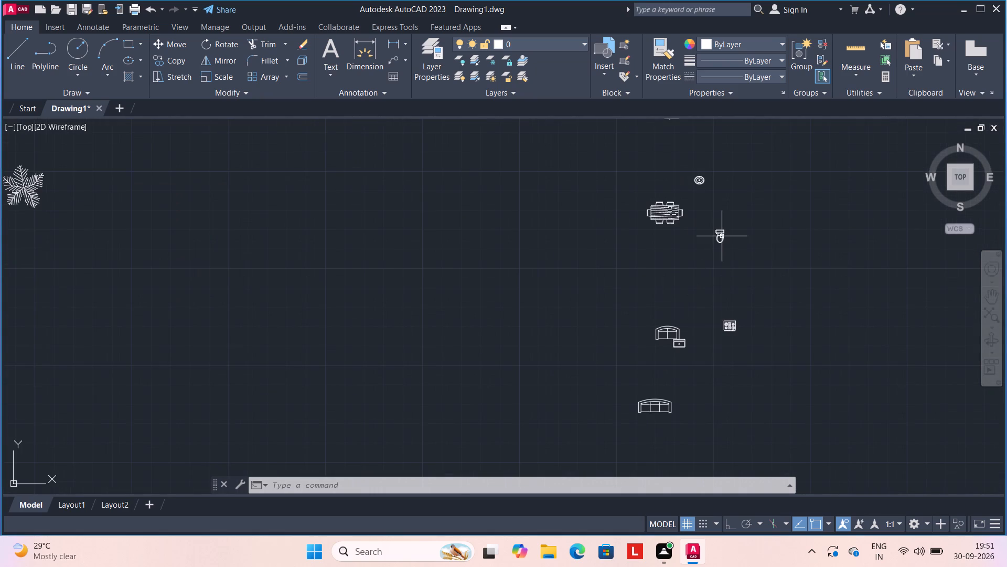
click(722, 236)
click(721, 229)
scroll(238, 219, down, 3)
middle_drag(234, 217, 341, 296)
scroll(250, 290, up, 3)
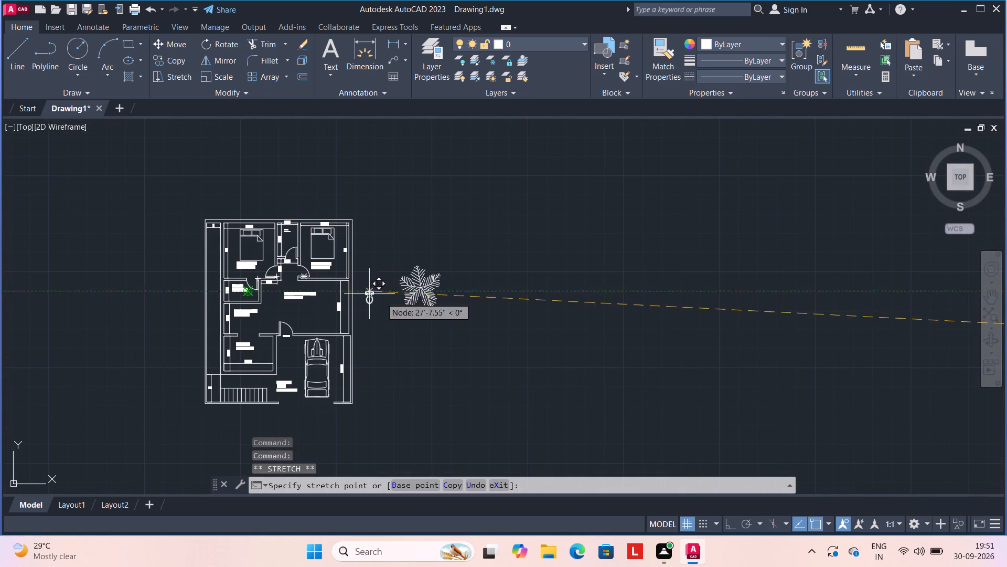
click(403, 343)
Copy the toilet fixture block into the 4'6" X 7'7" toilet, placing it near the upper wall over the 4'-6" dimension line.
right_click(400, 342)
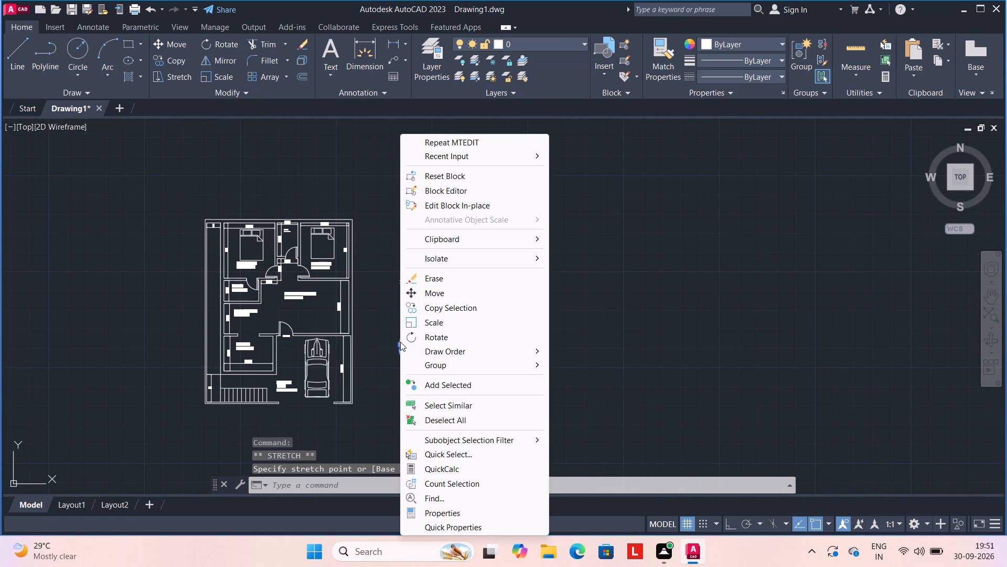
click(414, 307)
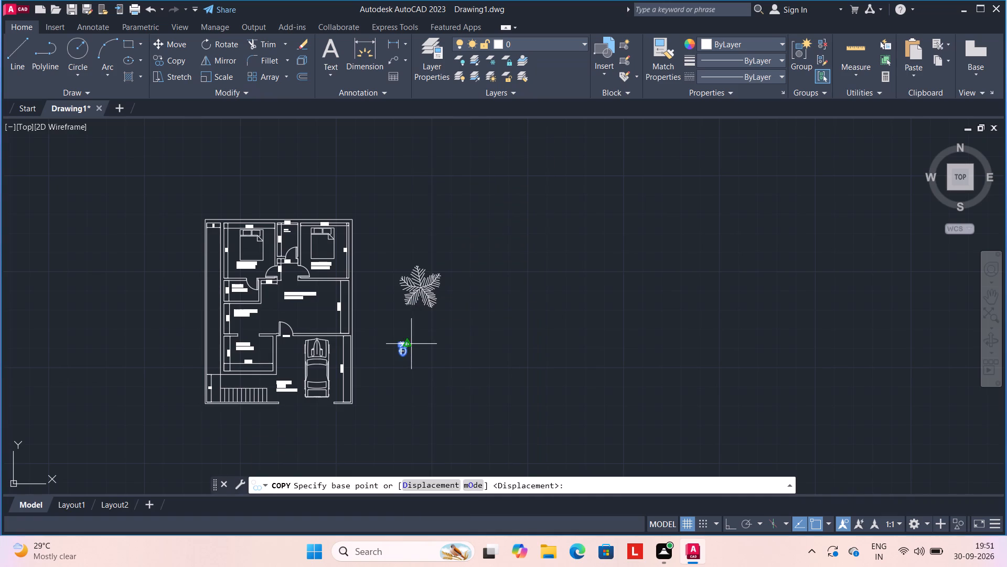
scroll(411, 344, up, 4)
click(339, 349)
scroll(260, 251, down, 3)
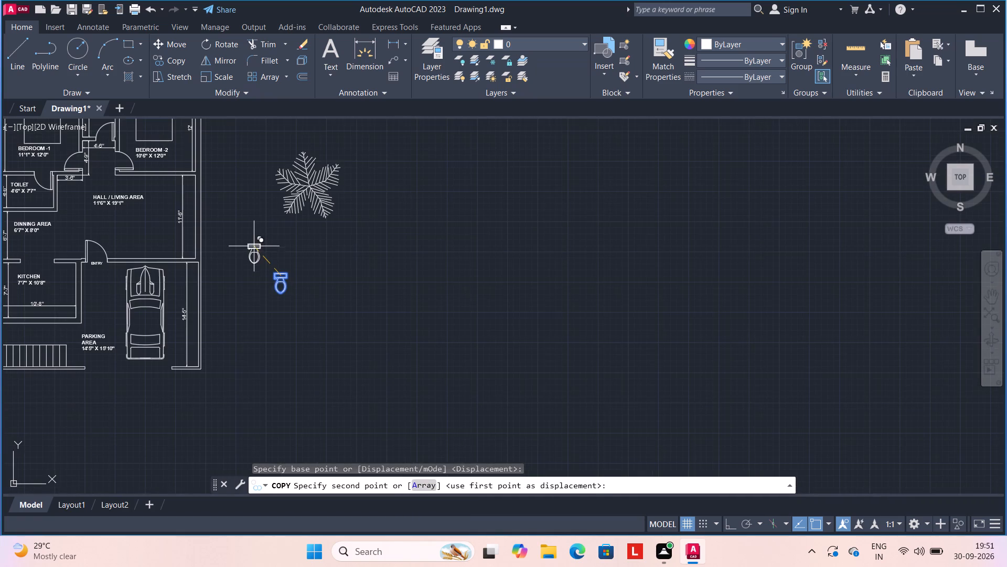
middle_drag(253, 246, 649, 280)
scroll(380, 264, down, 1)
scroll(507, 253, up, 5)
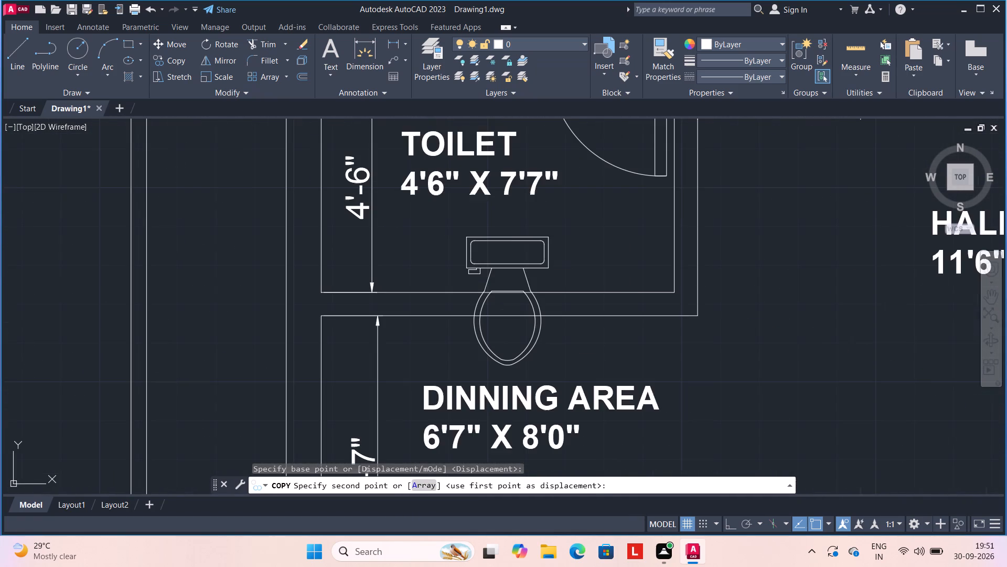
scroll(507, 253, down, 1)
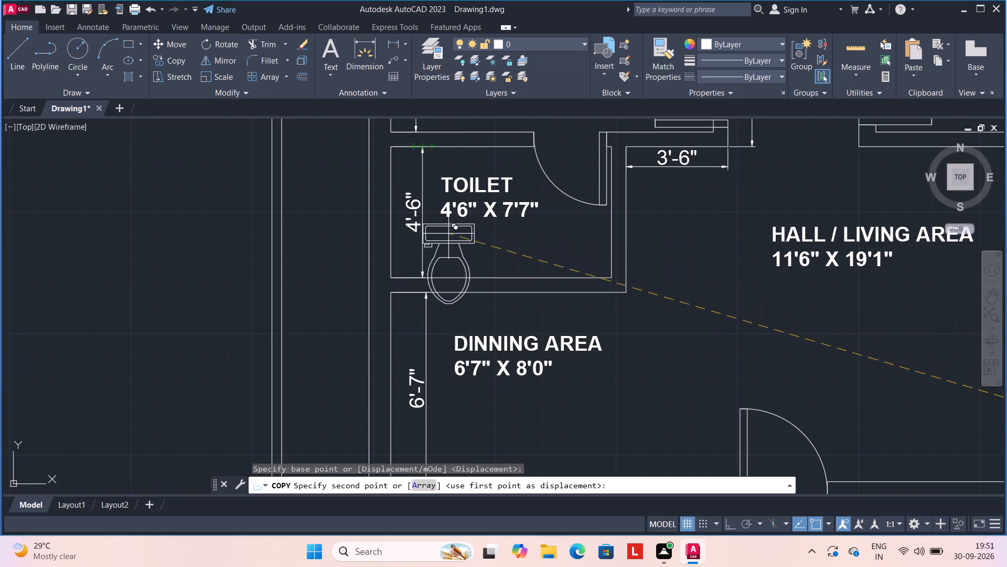
scroll(430, 225, down, 1)
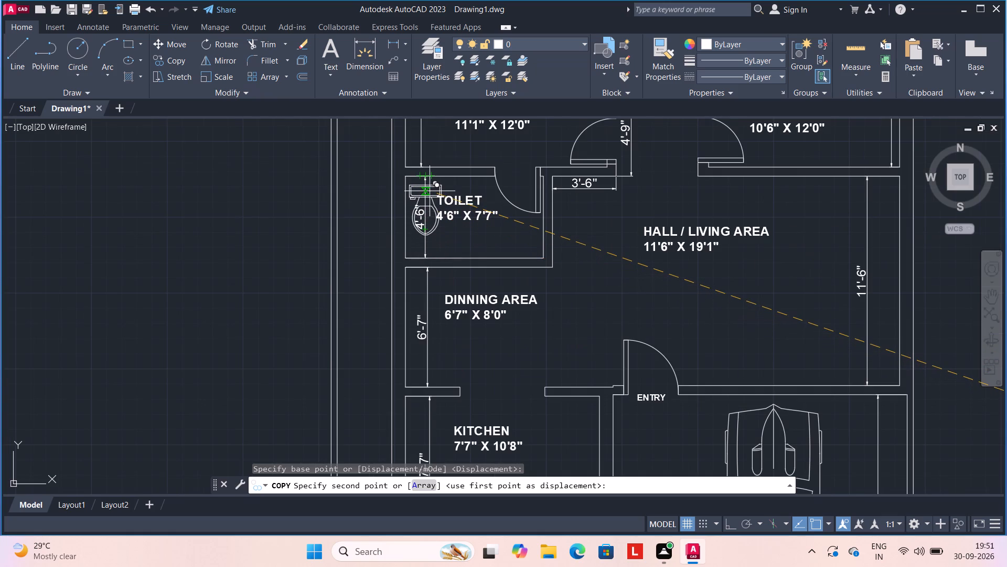
click(430, 191)
Place another copy of the fixture near the top wall of the toilet between the bedrooms and end the copying.
scroll(484, 179, down, 2)
middle_drag(500, 186, 435, 255)
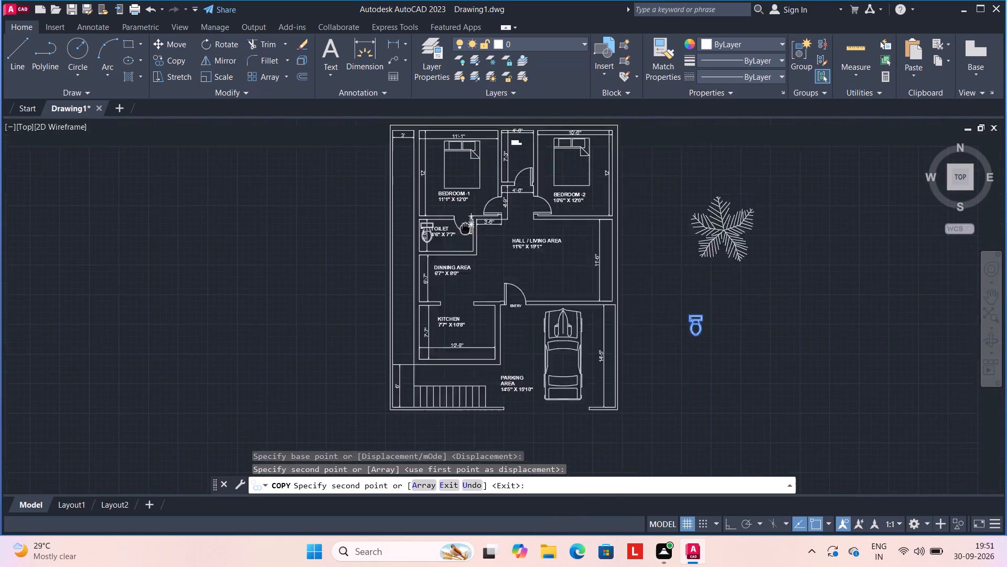
middle_drag(435, 255, 398, 306)
scroll(451, 220, up, 3)
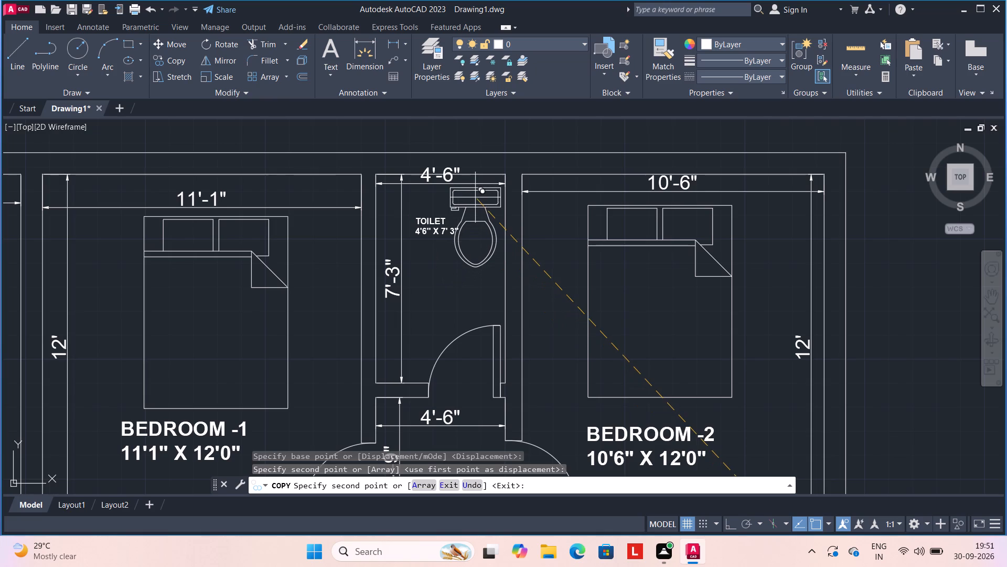
click(476, 199)
scroll(476, 199, down, 2)
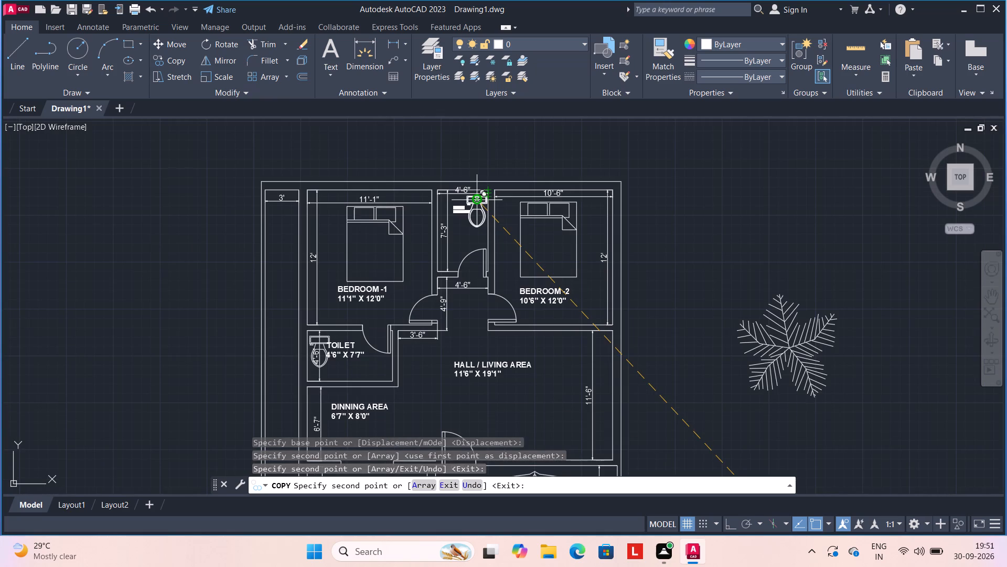
key(Escape)
Rotate the fixture in the 4'6" X 7'7" toilet about a quarter turn counterclockwise around its tank midpoint, with the bowl towards the door.
scroll(511, 249, down, 2)
scroll(441, 301, up, 5)
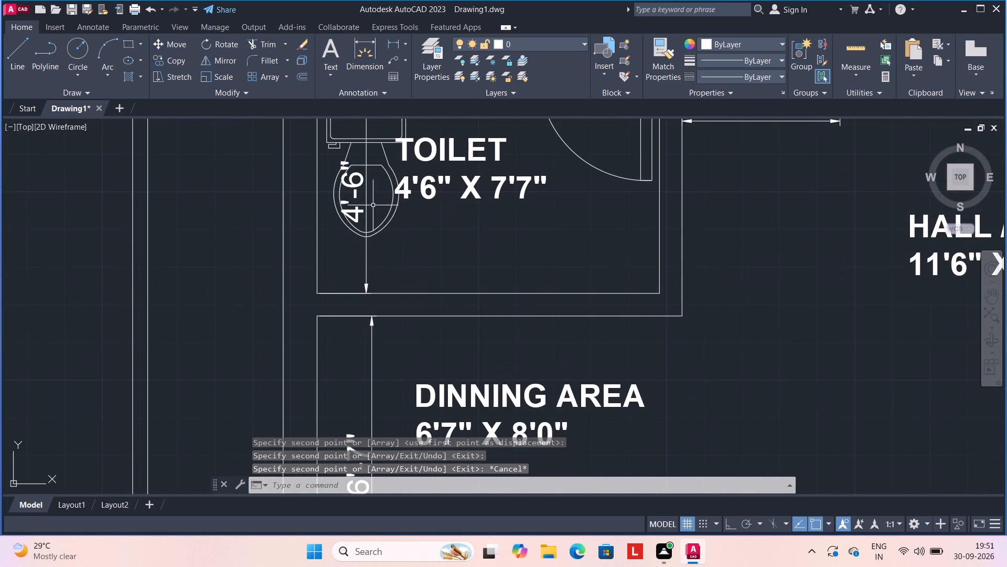
click(387, 227)
scroll(381, 202, down, 2)
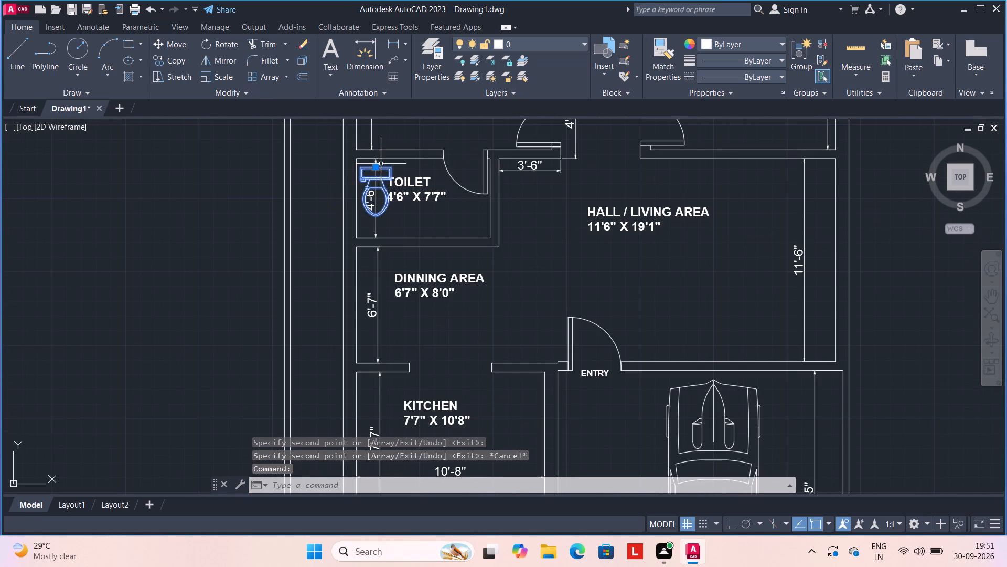
right_click(377, 165)
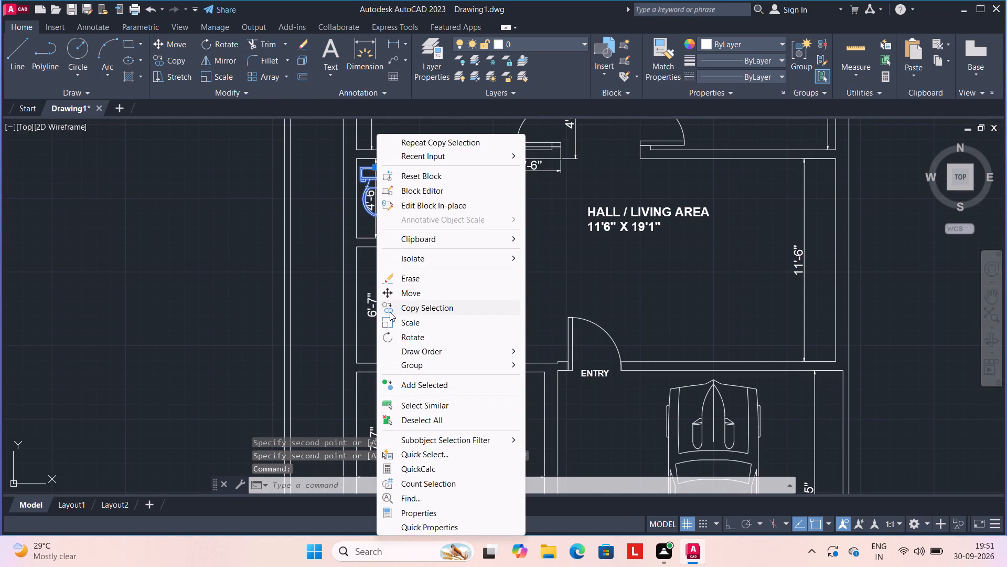
click(385, 335)
click(374, 164)
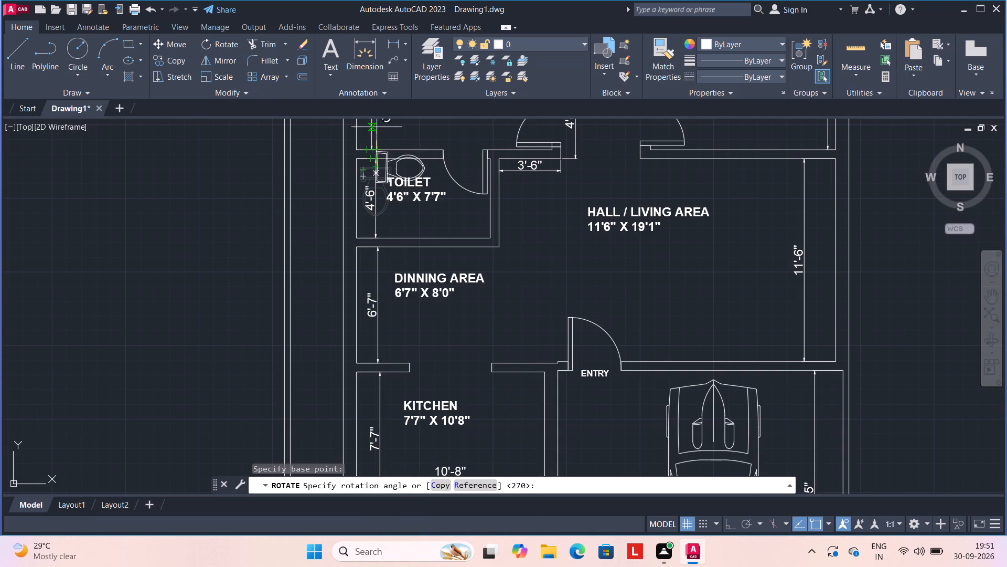
click(376, 123)
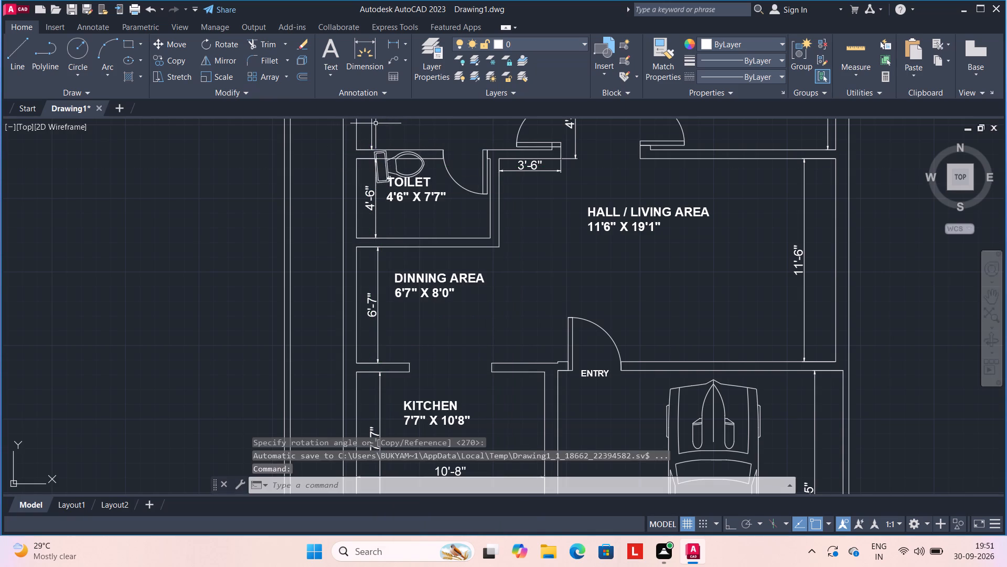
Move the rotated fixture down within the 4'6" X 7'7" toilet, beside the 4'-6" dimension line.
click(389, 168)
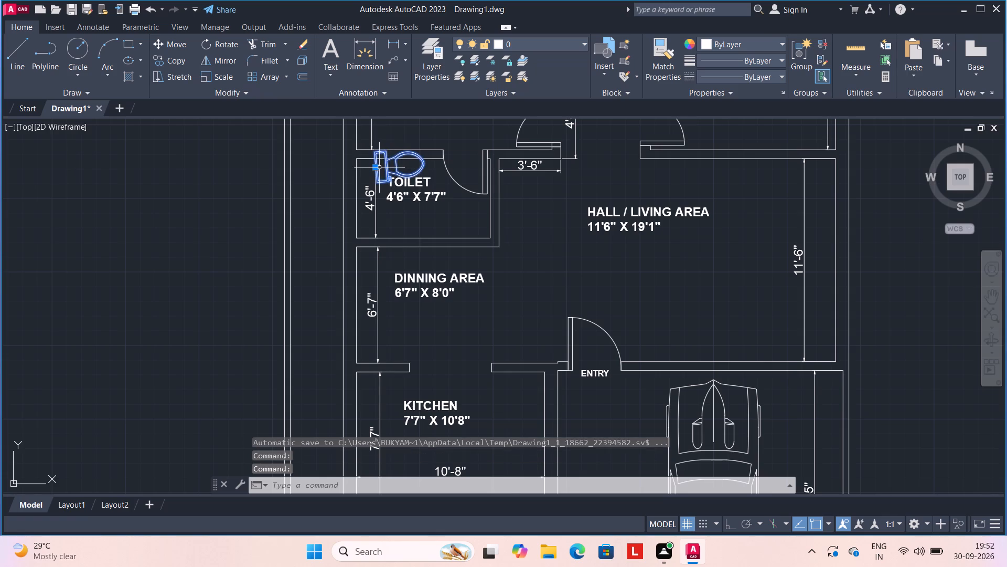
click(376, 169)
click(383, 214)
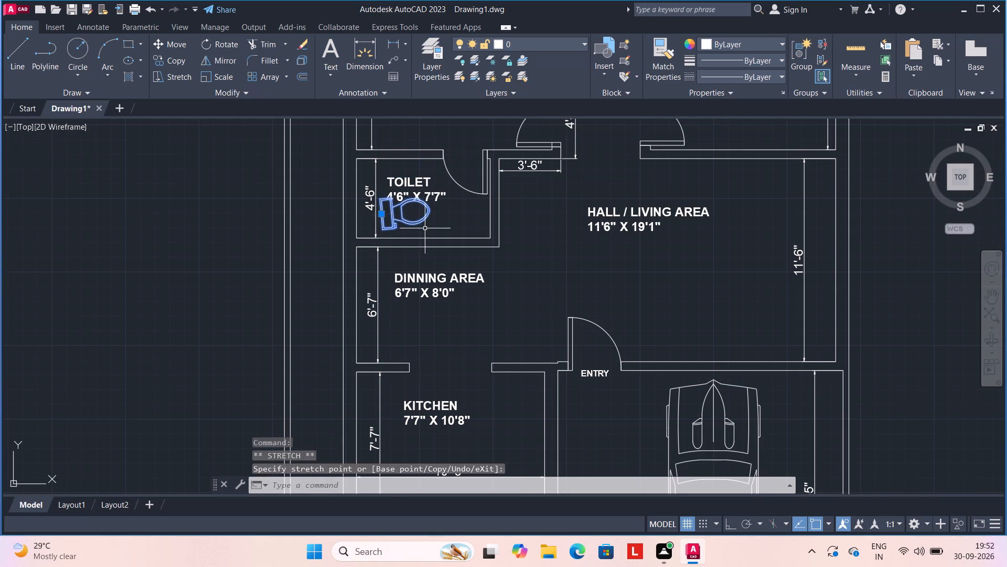
Rotate the fixture in the 4'6" X 7'7" toilet about another quarter turn counterclockwise, so its bowl points up the plan.
scroll(425, 228, down, 2)
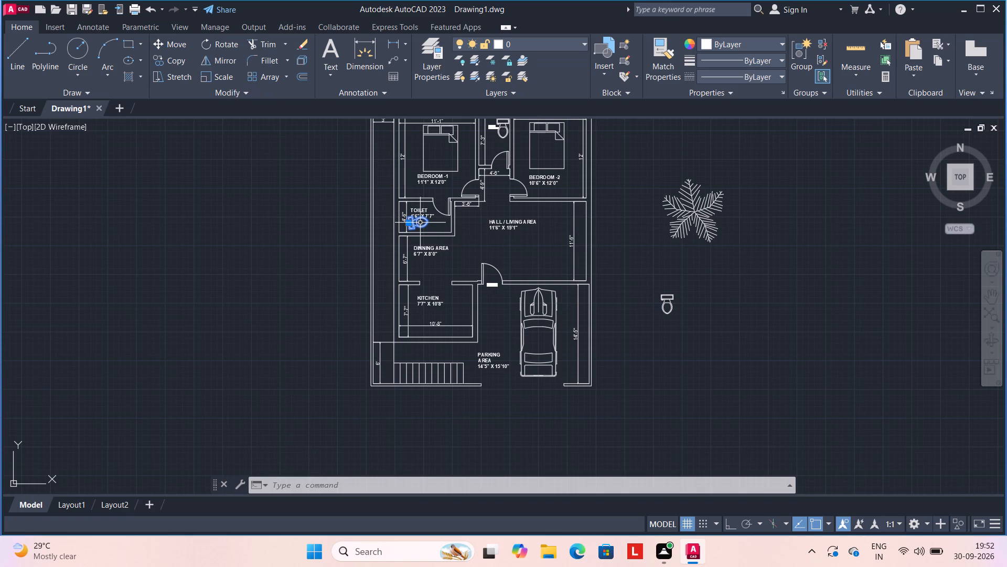
scroll(388, 217, up, 4)
click(507, 261)
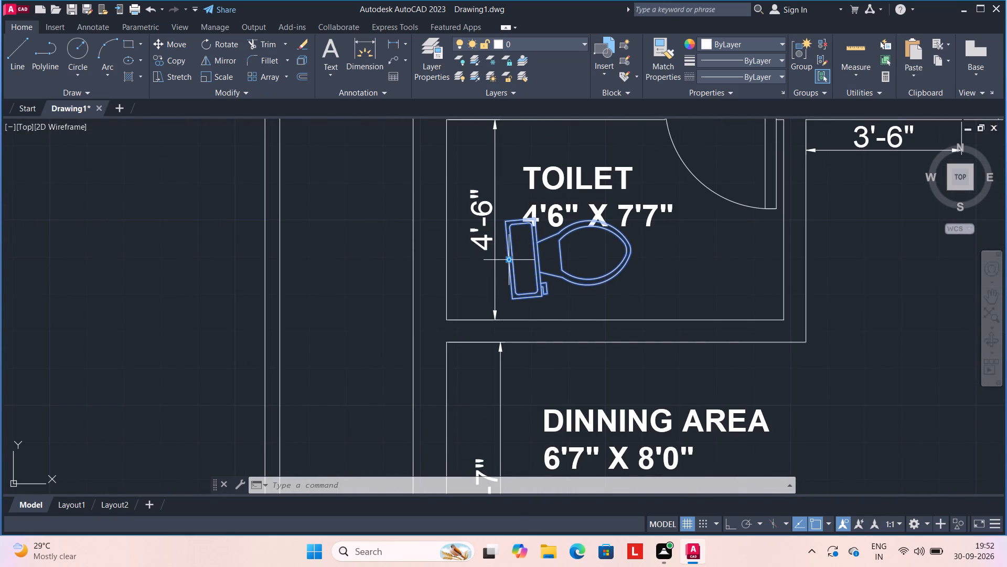
right_click(507, 261)
click(515, 335)
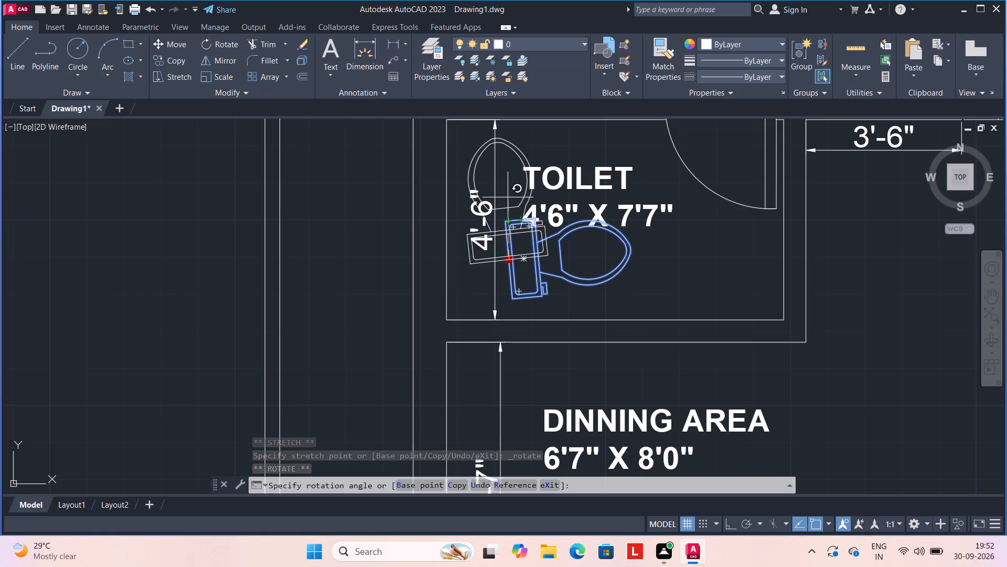
click(512, 197)
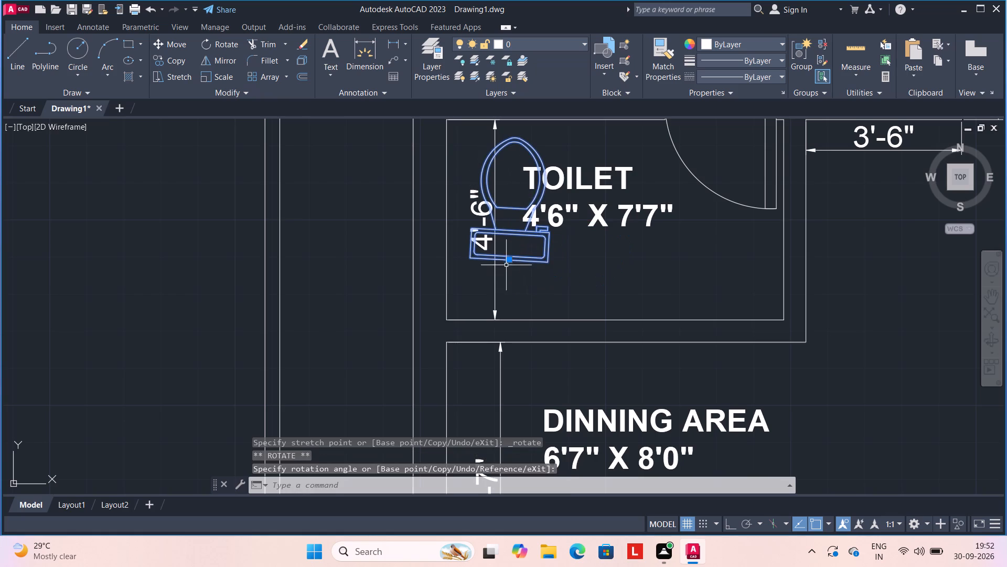
Move the fixture clear of the 4'-6" dimension line, with its tank near the lower wall of the 4'6" X 7'7" toilet.
click(508, 262)
key(F8)
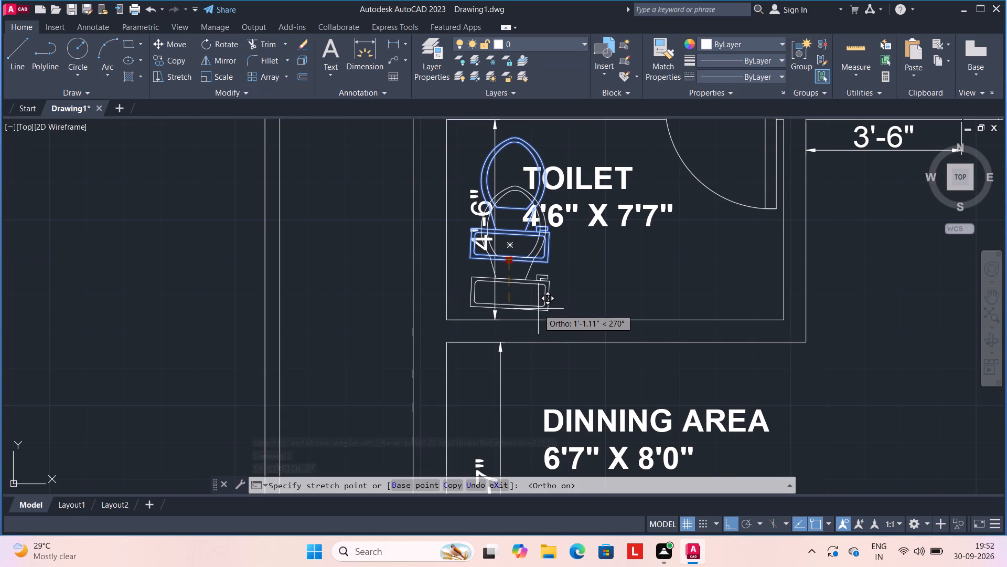
key(F8)
scroll(537, 311, up, 1)
click(548, 315)
scroll(548, 315, down, 2)
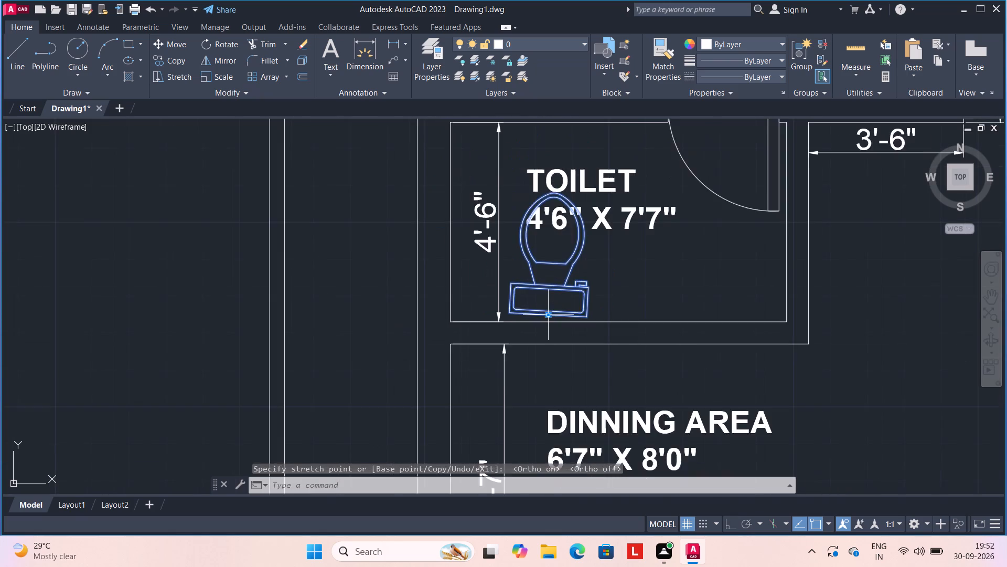
scroll(550, 301, up, 3)
scroll(550, 290, down, 2)
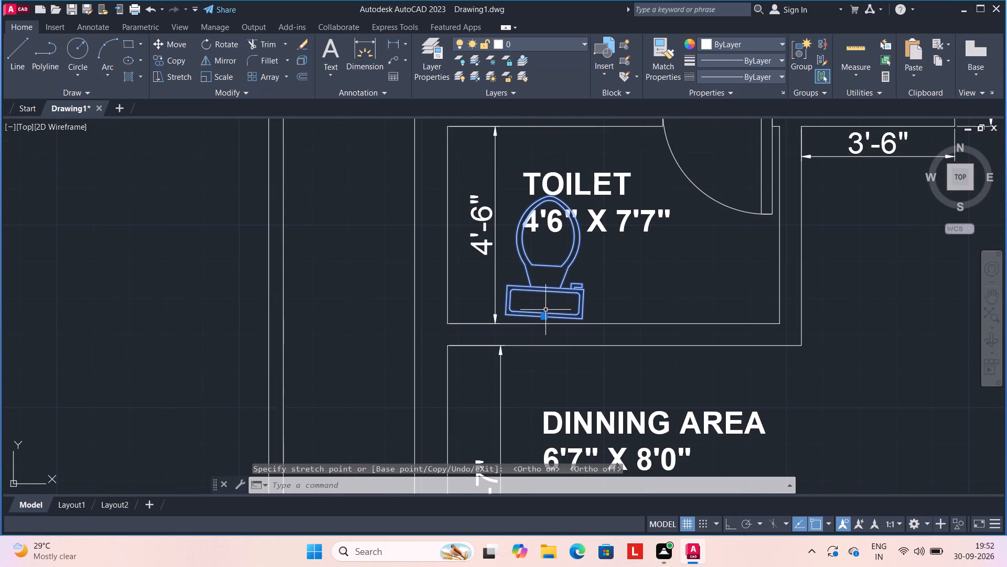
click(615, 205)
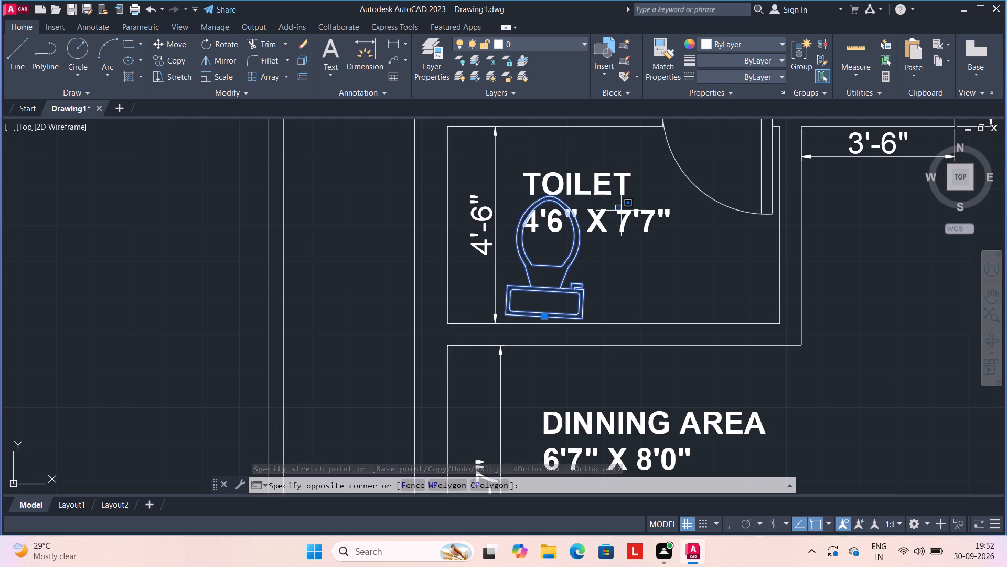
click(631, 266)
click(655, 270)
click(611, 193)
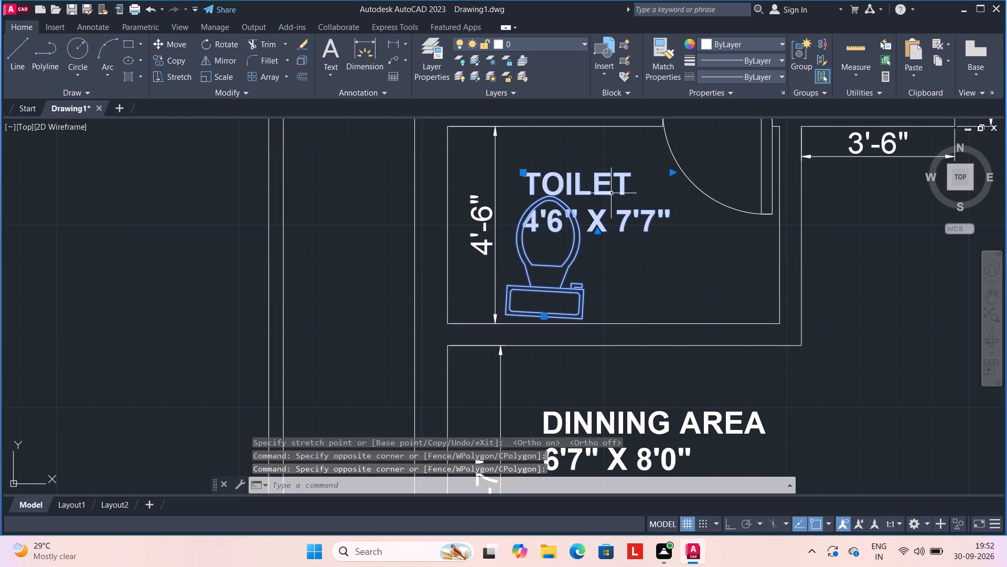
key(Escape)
Move the TOILET 4'6" X 7'7" label straight up so it sits above the fixture's bowl.
click(576, 197)
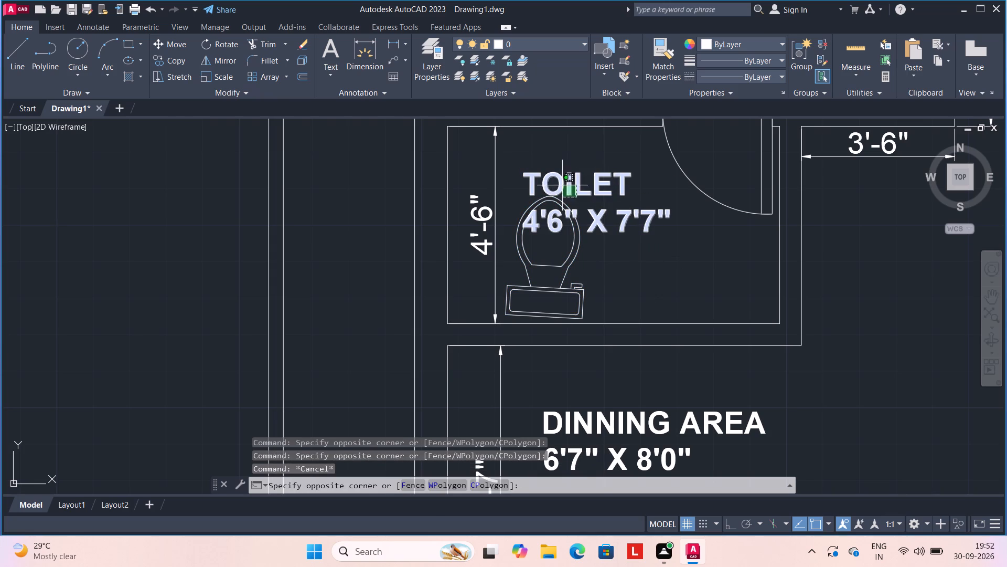
key(Escape)
click(589, 183)
key(Escape)
click(652, 227)
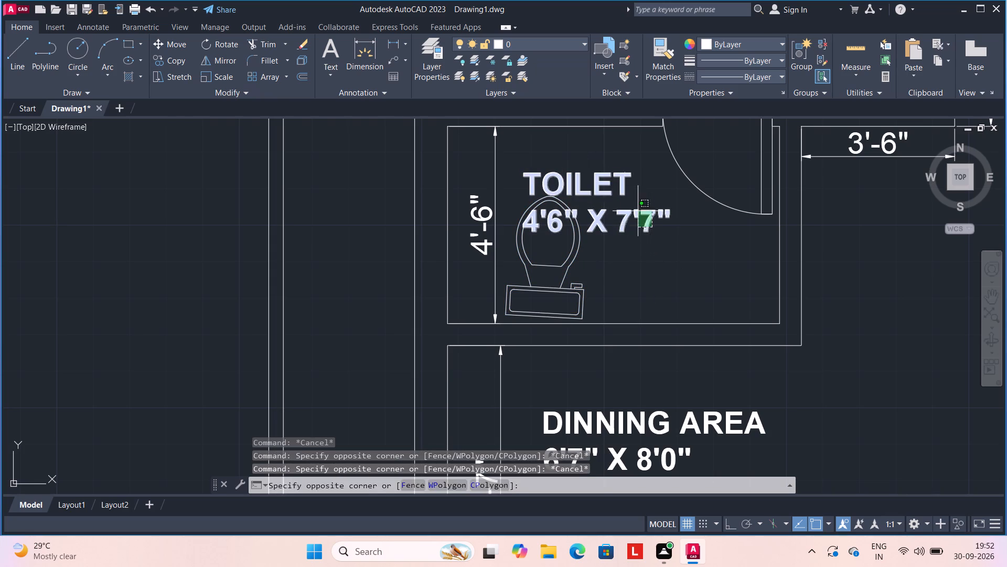
click(611, 181)
click(521, 172)
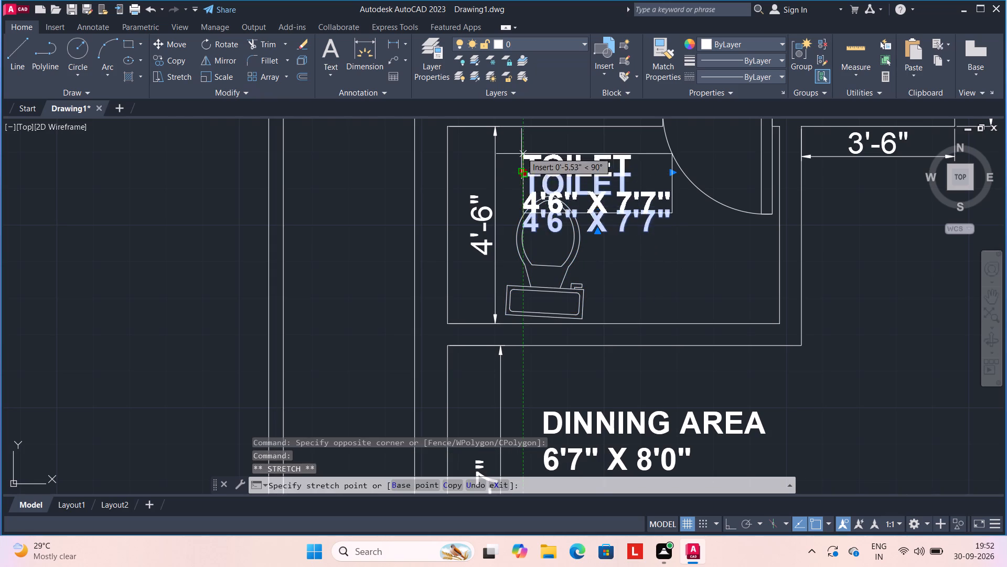
click(517, 138)
key(Escape)
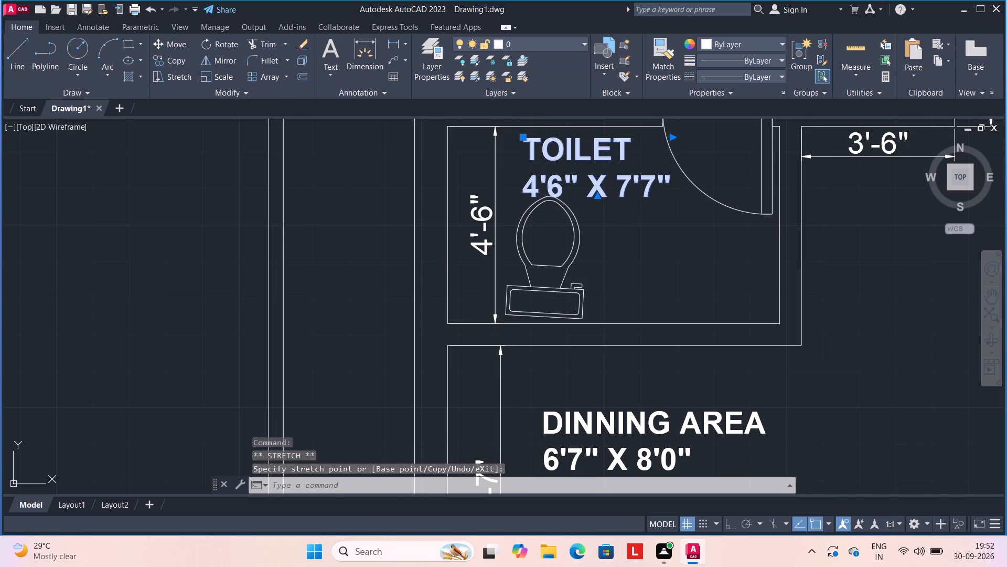
Scale the fixture in the 4'6" X 7'7" toilet down slightly from the lower corner of its tank.
scroll(664, 245, down, 2)
click(627, 254)
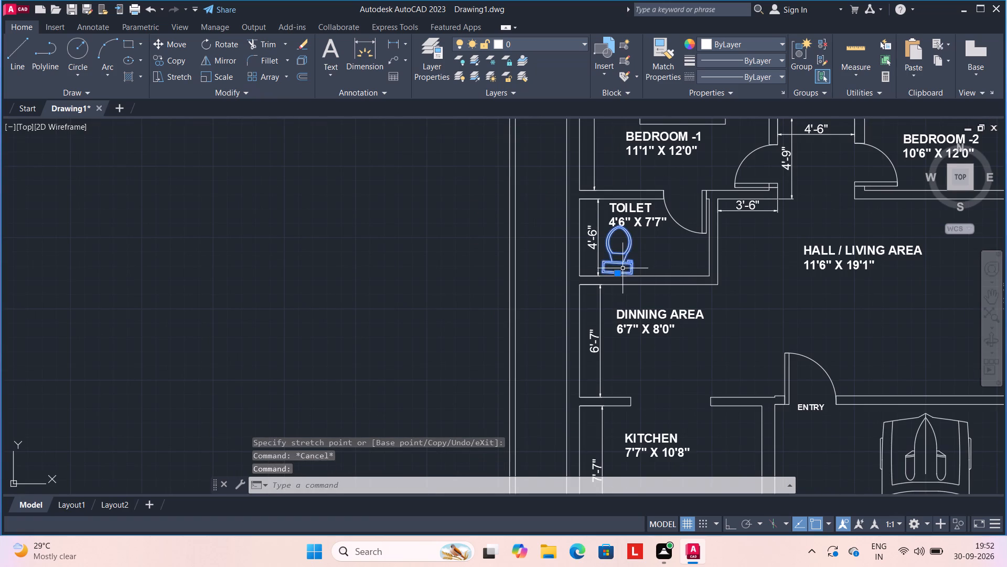
right_click(617, 276)
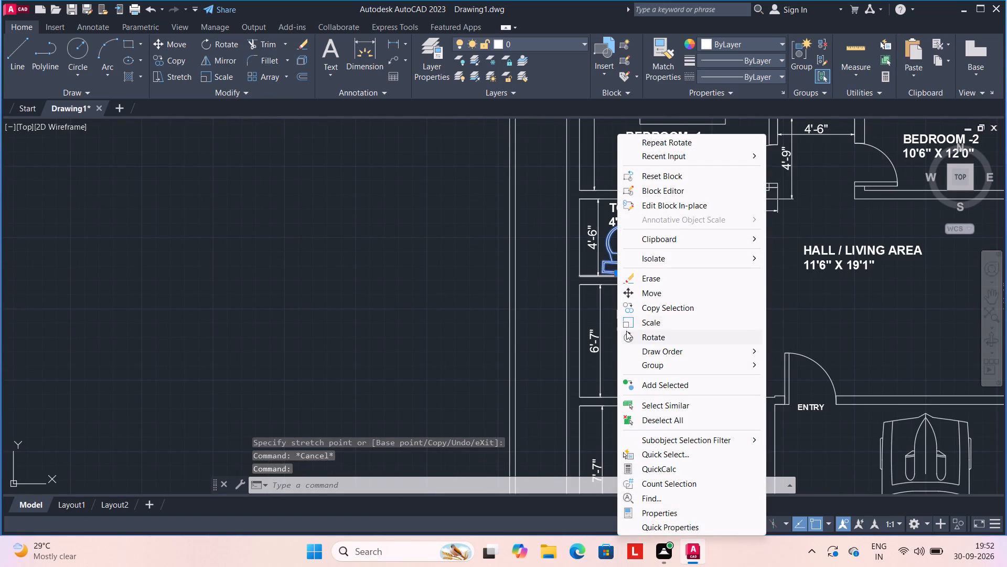
click(620, 319)
scroll(618, 266, up, 4)
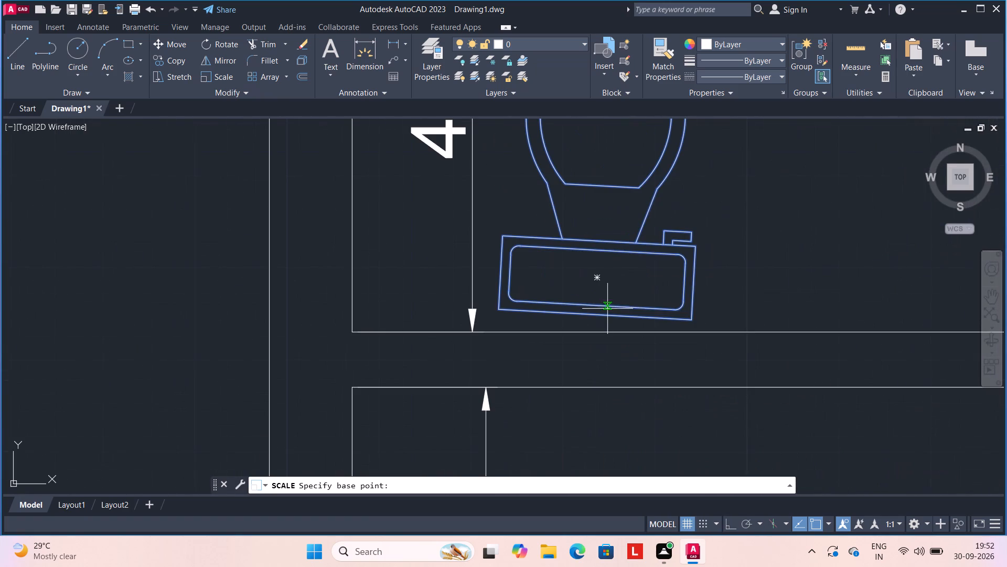
click(690, 319)
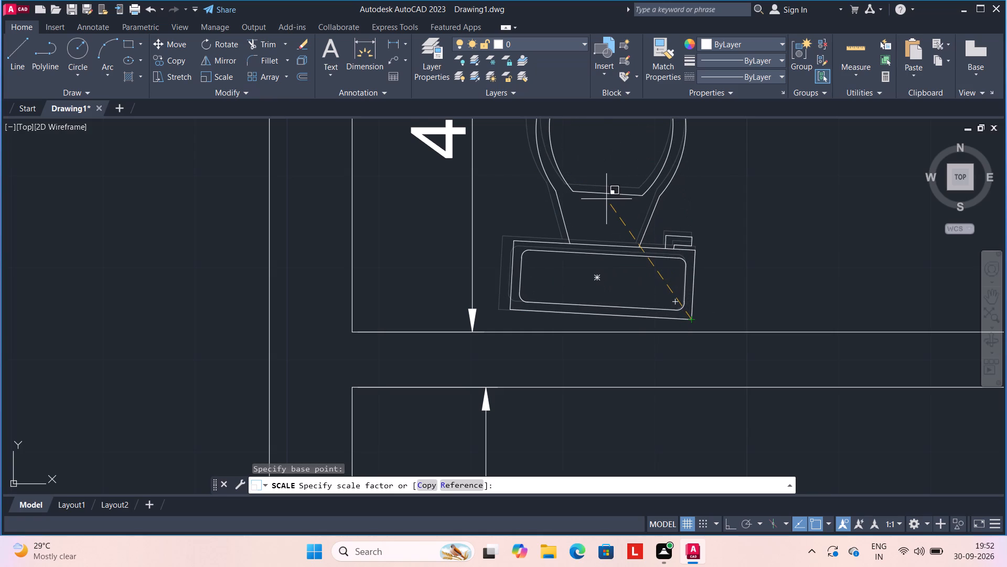
scroll(600, 200, down, 2)
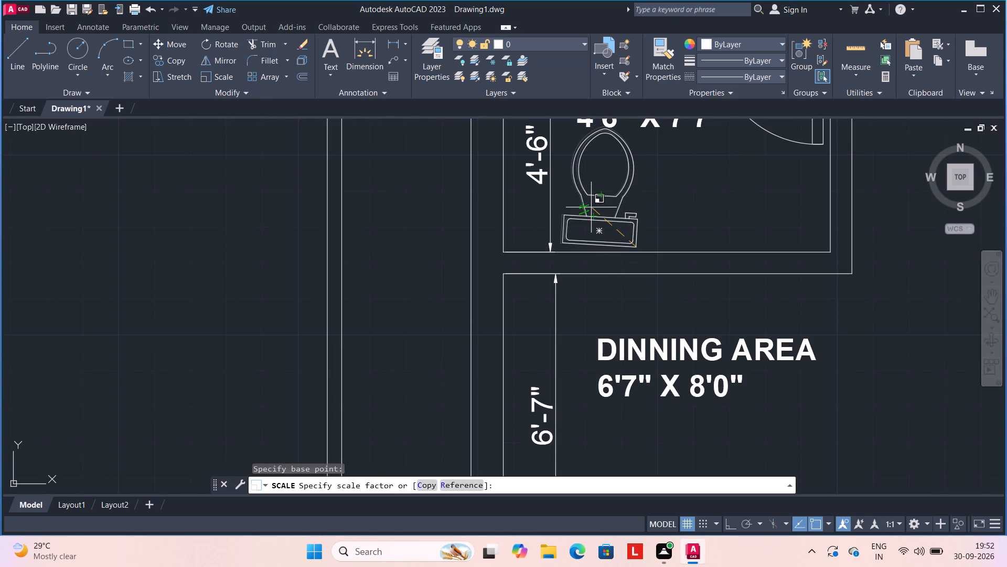
click(591, 207)
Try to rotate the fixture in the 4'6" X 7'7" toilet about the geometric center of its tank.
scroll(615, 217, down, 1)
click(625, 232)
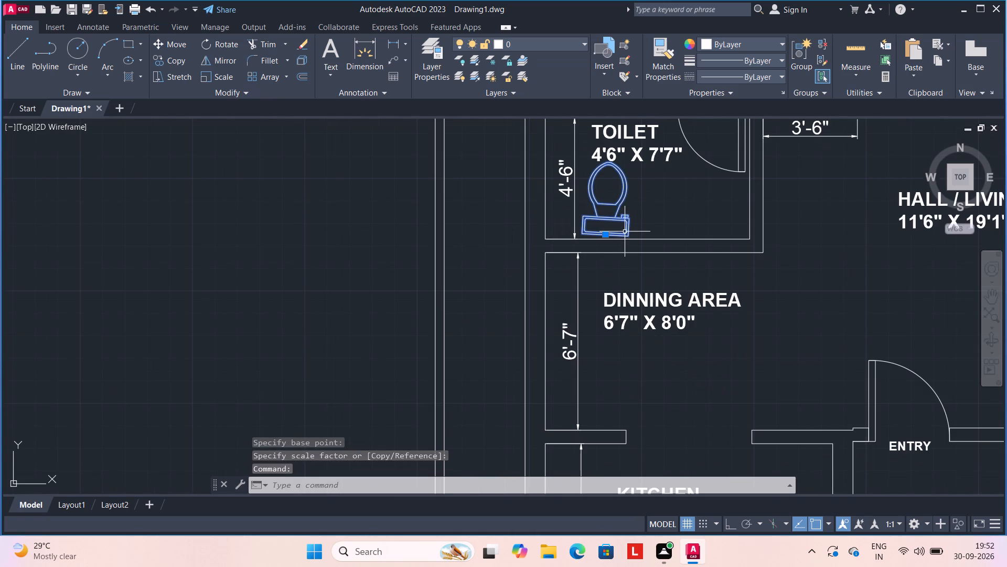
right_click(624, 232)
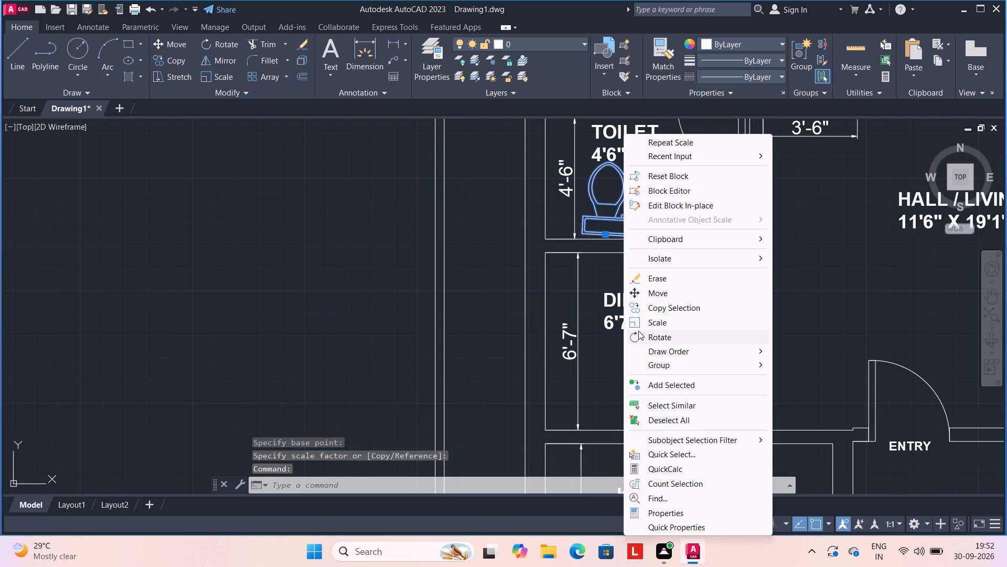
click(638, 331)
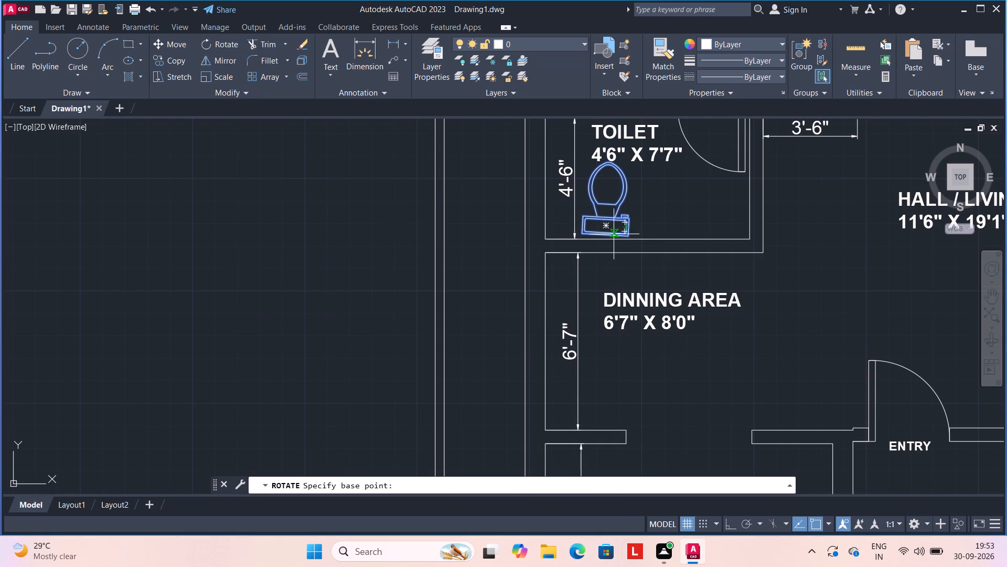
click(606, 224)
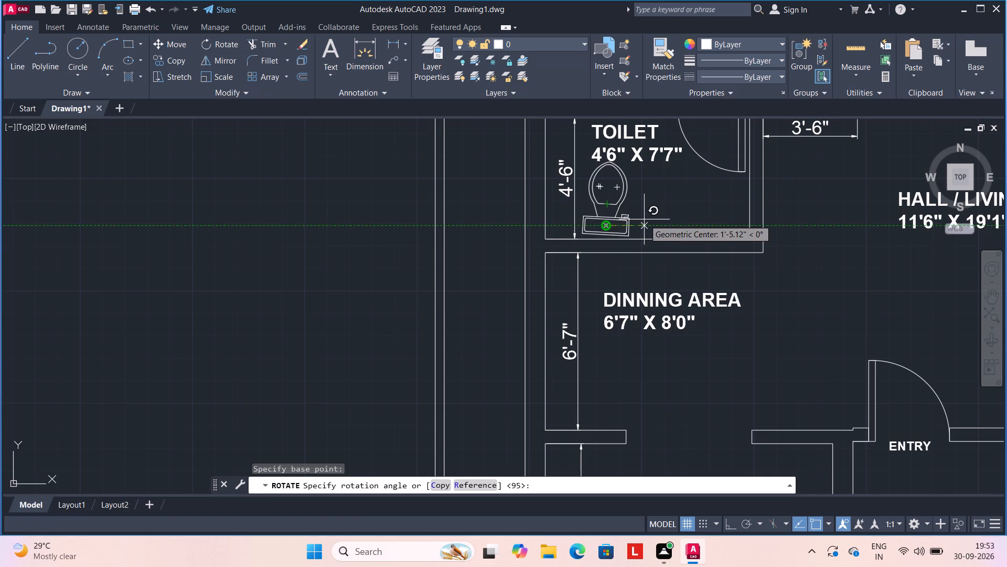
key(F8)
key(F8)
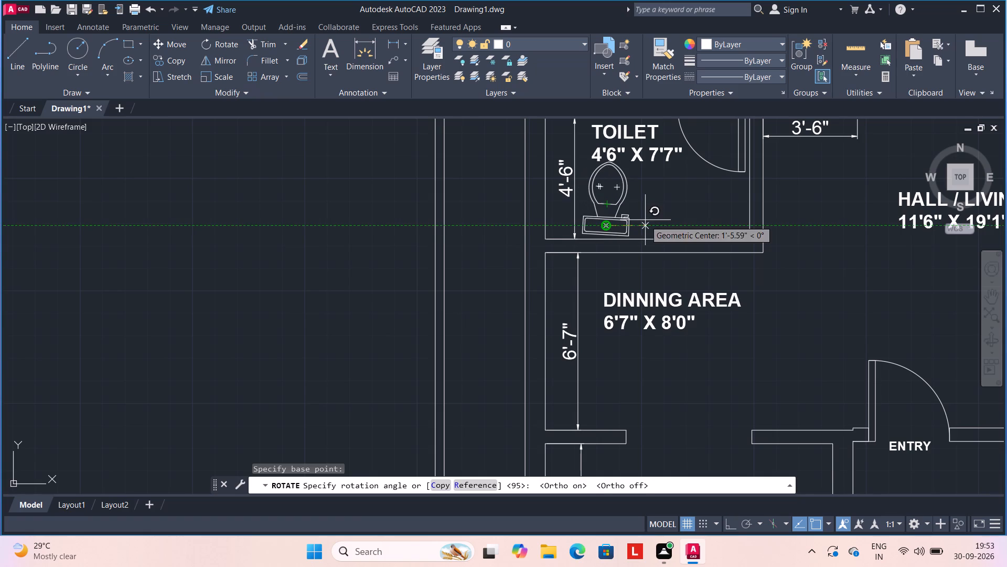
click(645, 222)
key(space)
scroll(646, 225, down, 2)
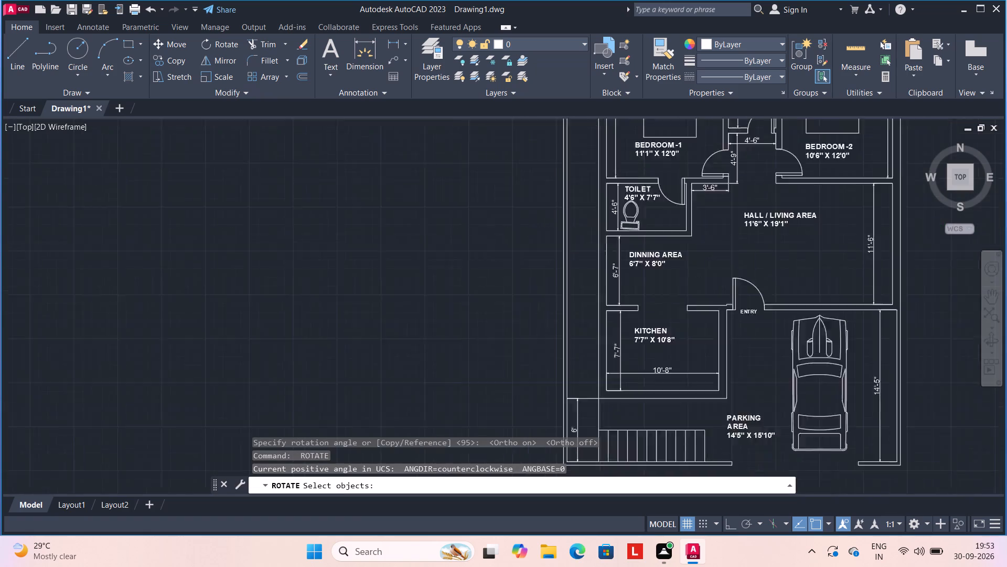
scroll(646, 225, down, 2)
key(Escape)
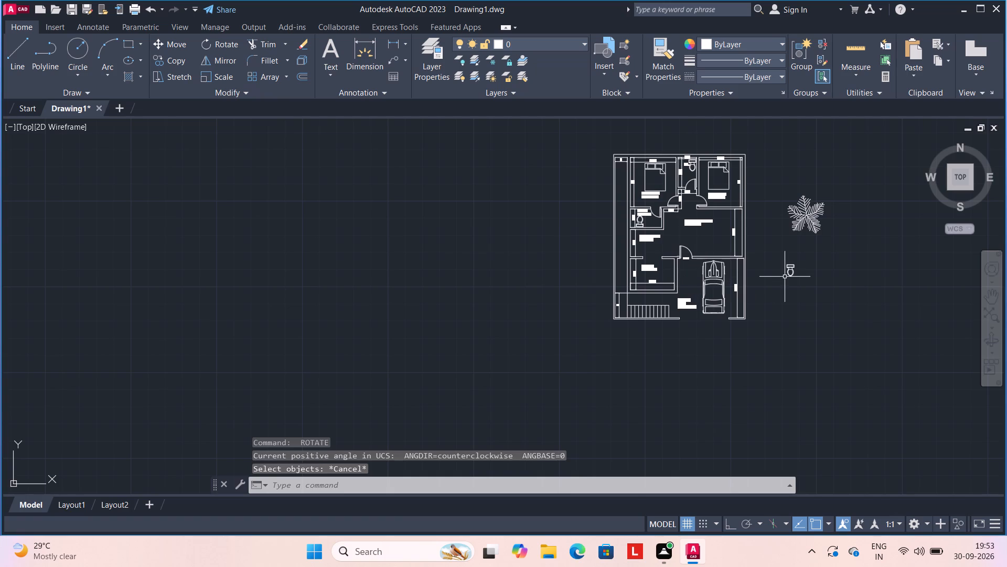
Delete the spare tree and toilet fixture blocks lying beside the house plan.
click(816, 293)
click(785, 181)
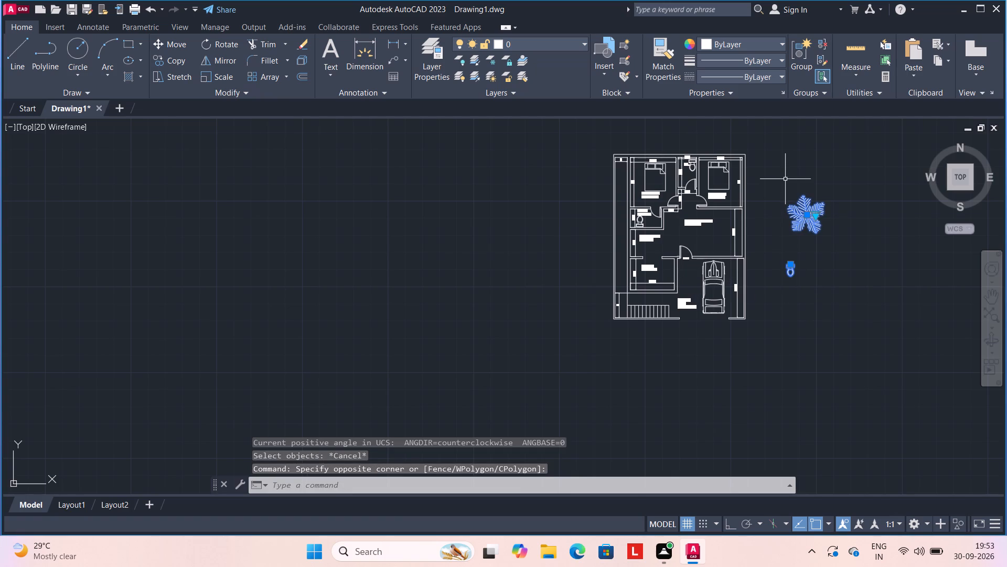
key(Delete)
Move the three-seat sofa from the spare blocks into the Hall / Living Area, below the Bedroom-2 wall.
scroll(794, 243, down, 3)
middle_drag(805, 299, 667, 296)
scroll(745, 264, up, 1)
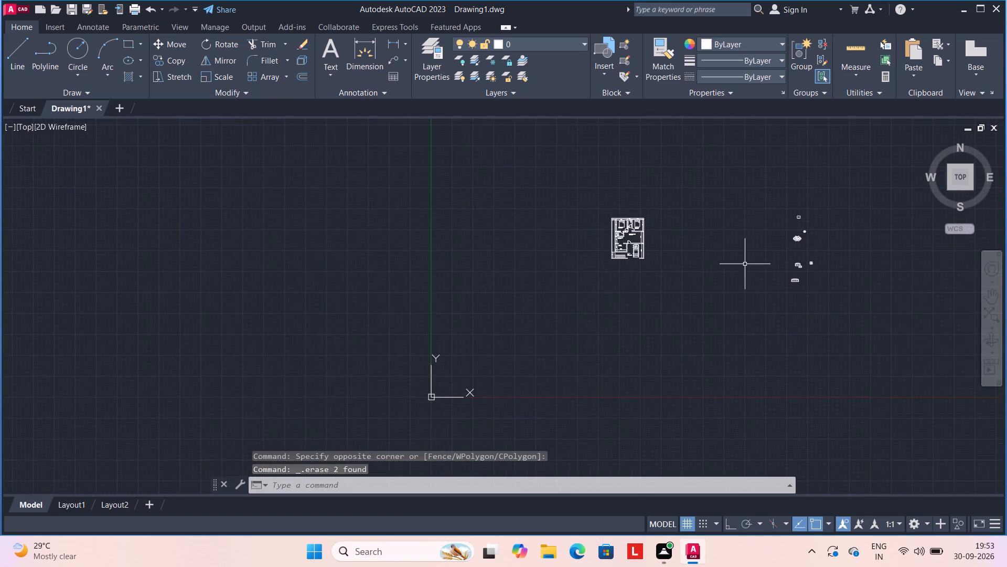
scroll(745, 264, up, 2)
scroll(750, 268, down, 2)
middle_drag(781, 276, 653, 286)
scroll(732, 293, up, 2)
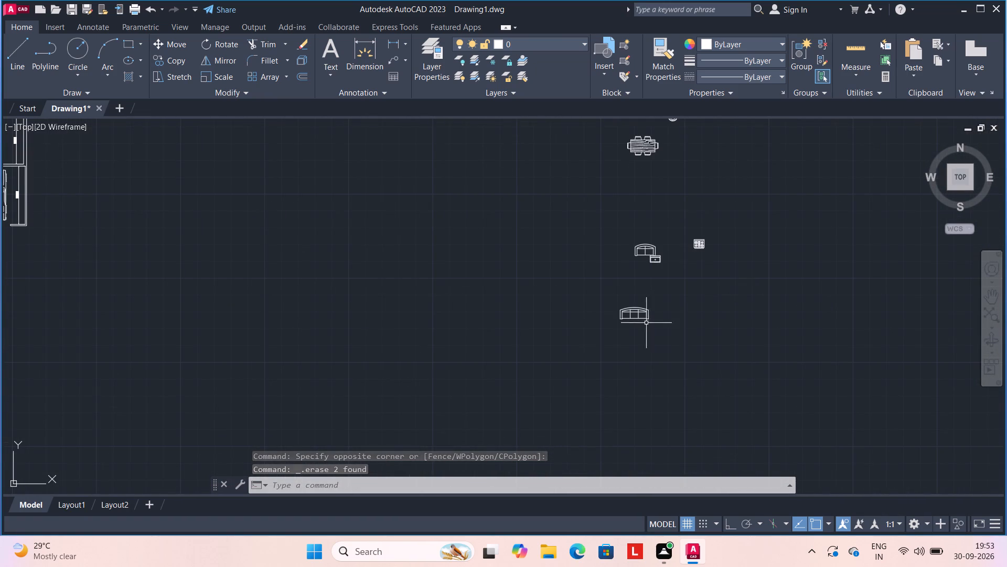
click(638, 313)
click(631, 309)
scroll(372, 227, down, 3)
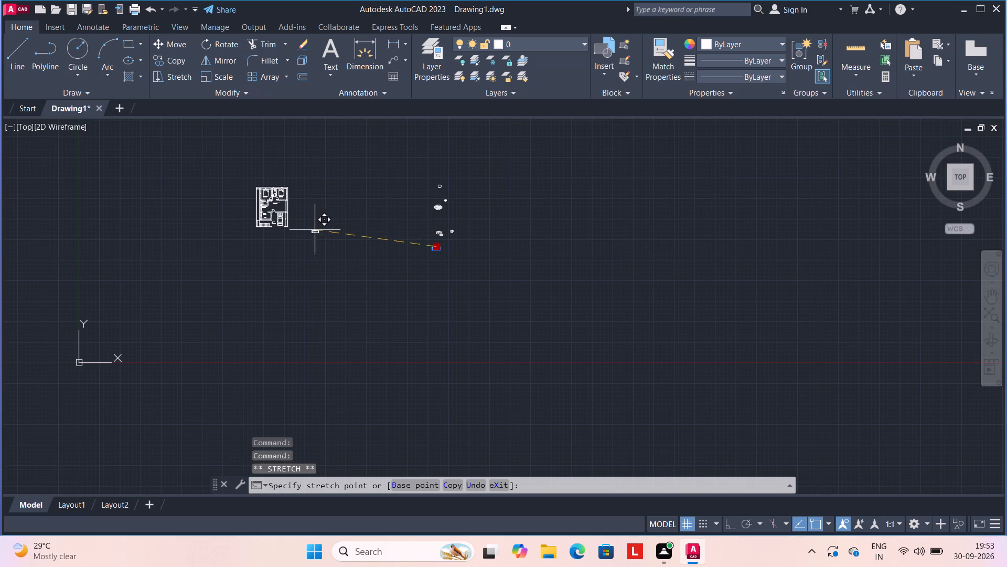
middle_drag(298, 227, 595, 364)
scroll(580, 330, up, 4)
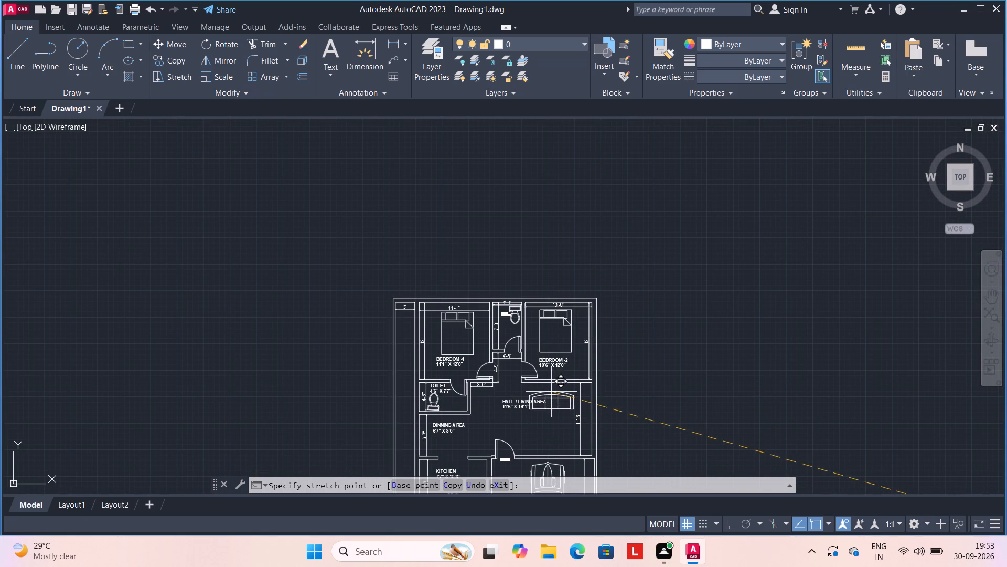
click(552, 390)
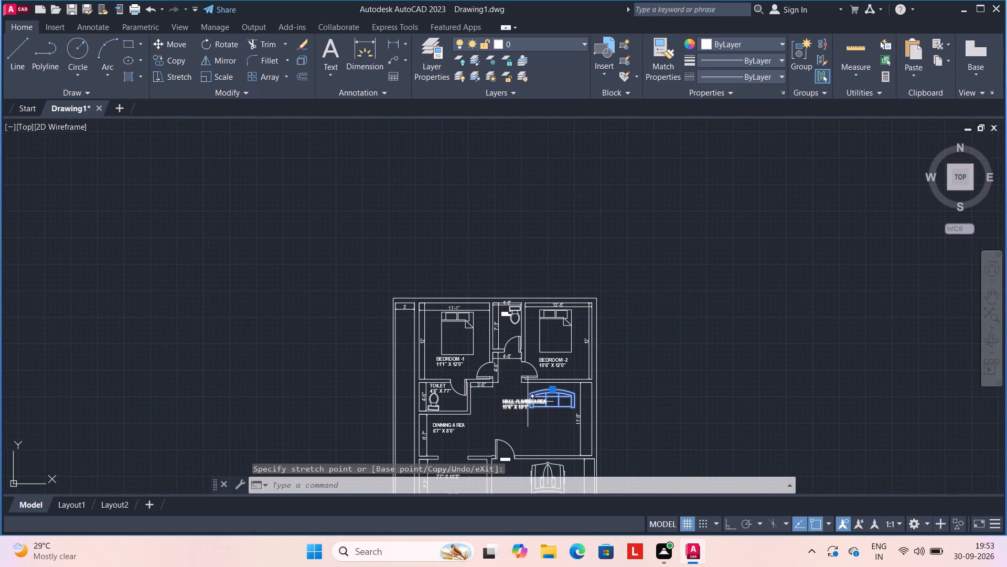
Move the HALL / LIVING AREA label down, clear of the sofa.
click(526, 403)
click(504, 401)
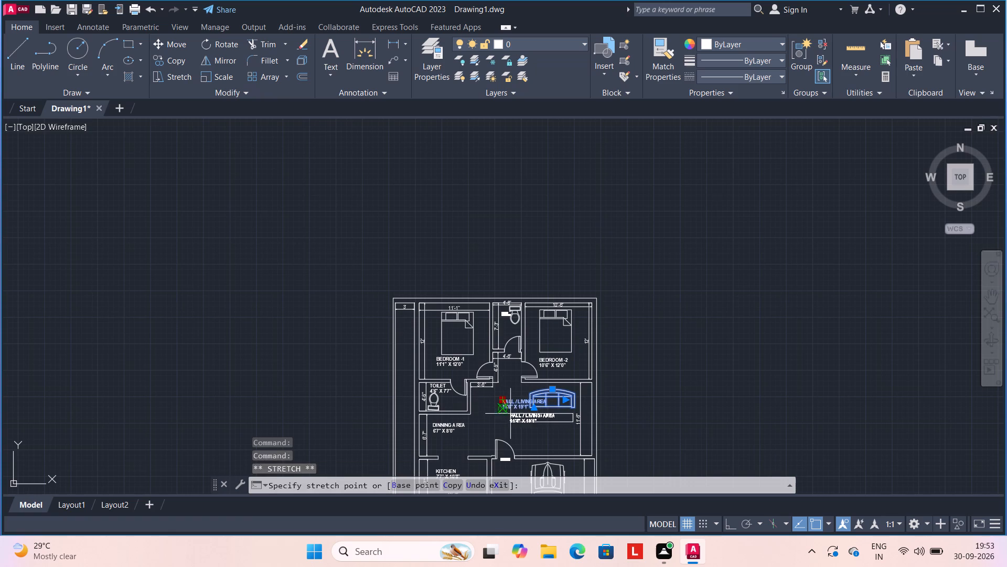
click(511, 422)
key(Escape)
Move the six-chair dining table from the spare blocks into the Dinning Area, beside the 6'-7" dimension line.
scroll(541, 406, down, 2)
middle_drag(736, 419, 513, 372)
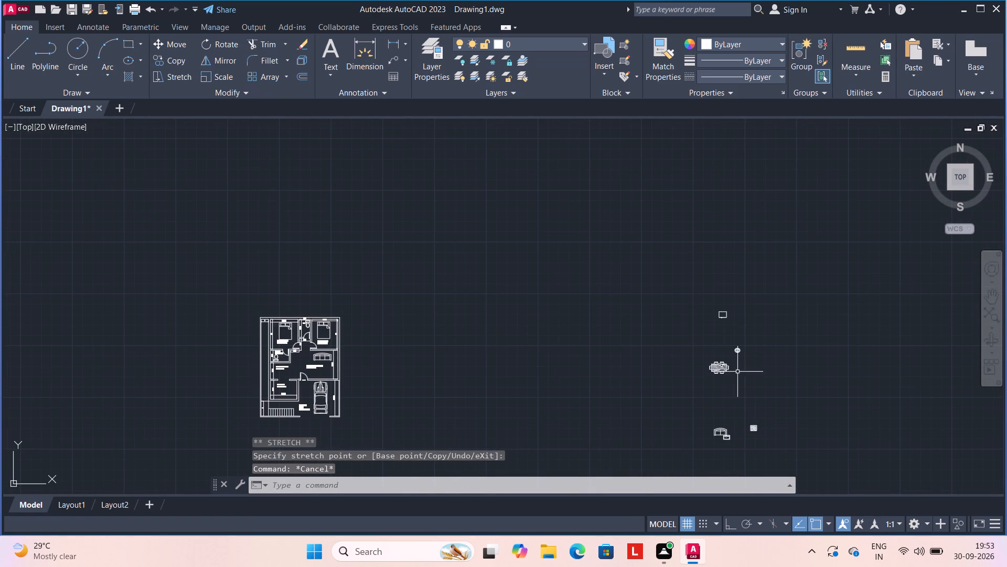
click(713, 367)
click(716, 370)
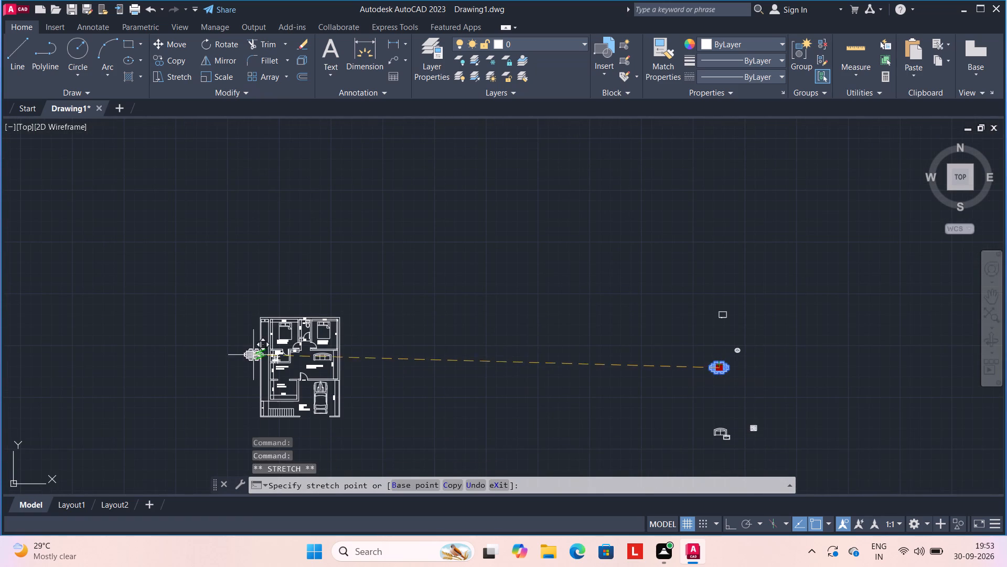
scroll(269, 370, up, 4)
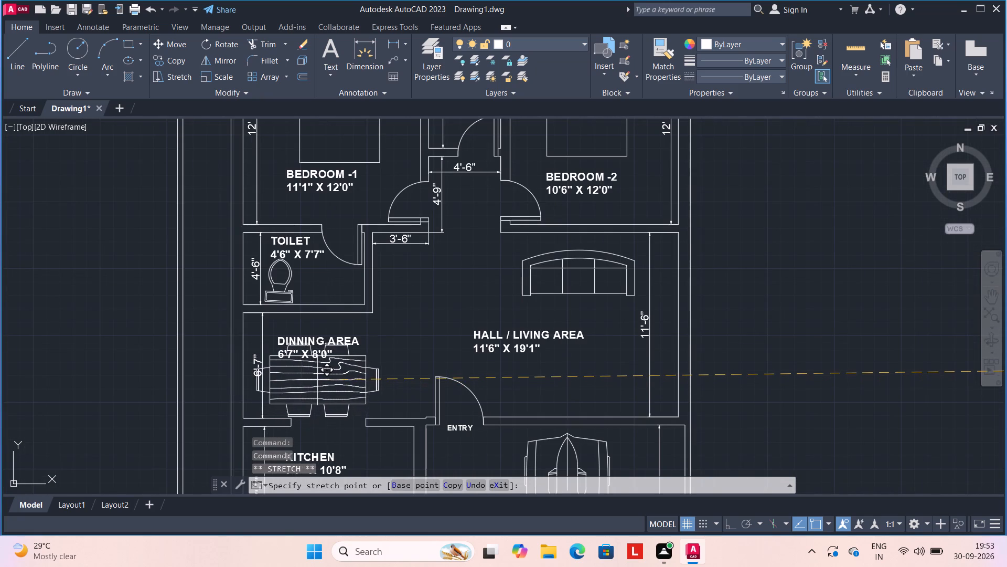
scroll(319, 382, up, 2)
scroll(325, 390, down, 1)
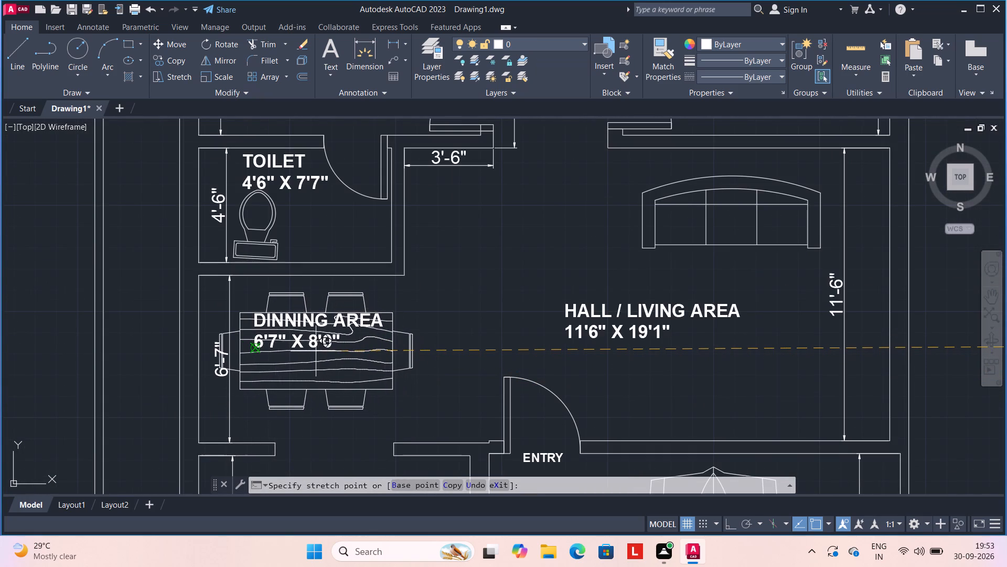
click(327, 359)
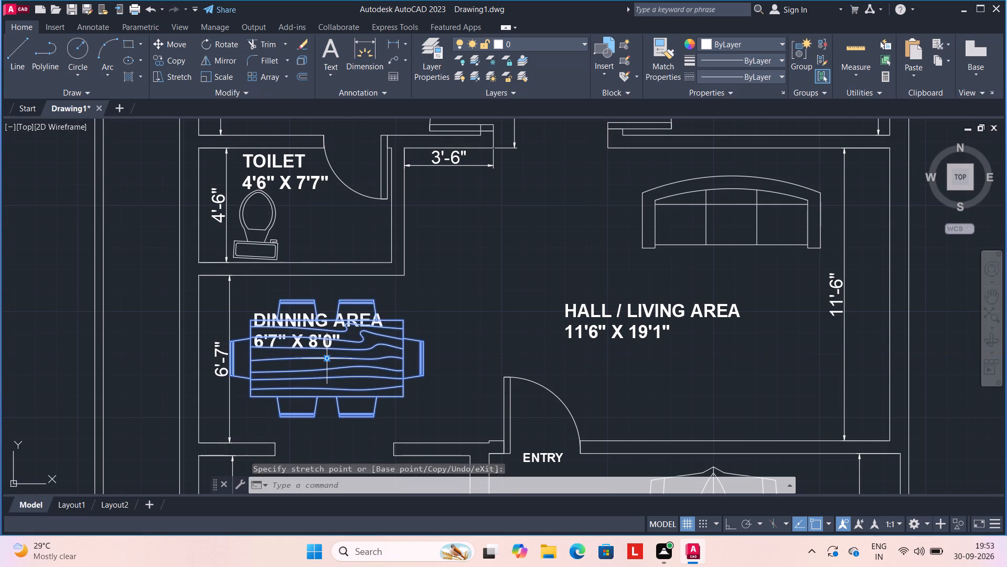
key(Escape)
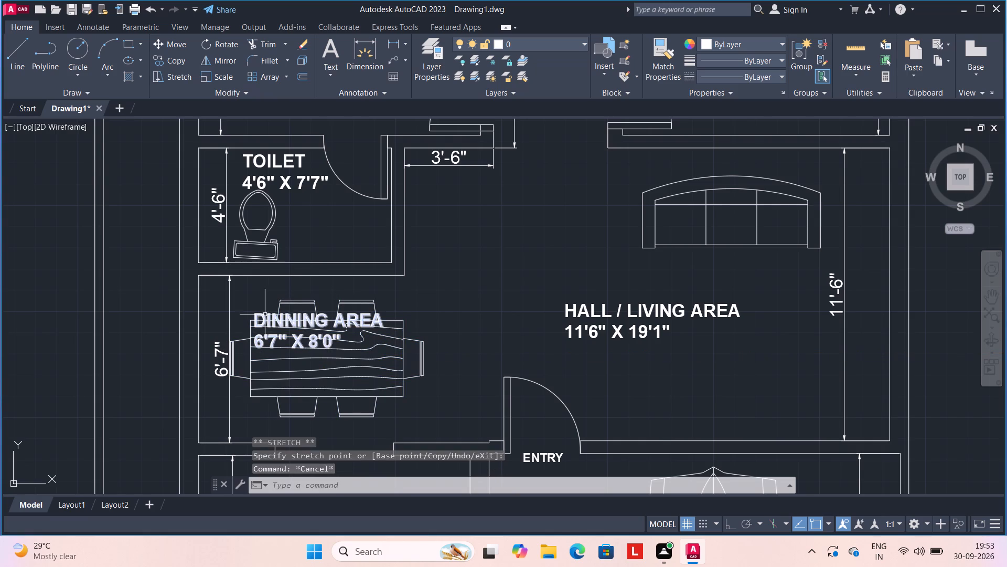
Move the DINNING AREA label up and slightly left, clear of the tabletop.
click(260, 316)
click(256, 316)
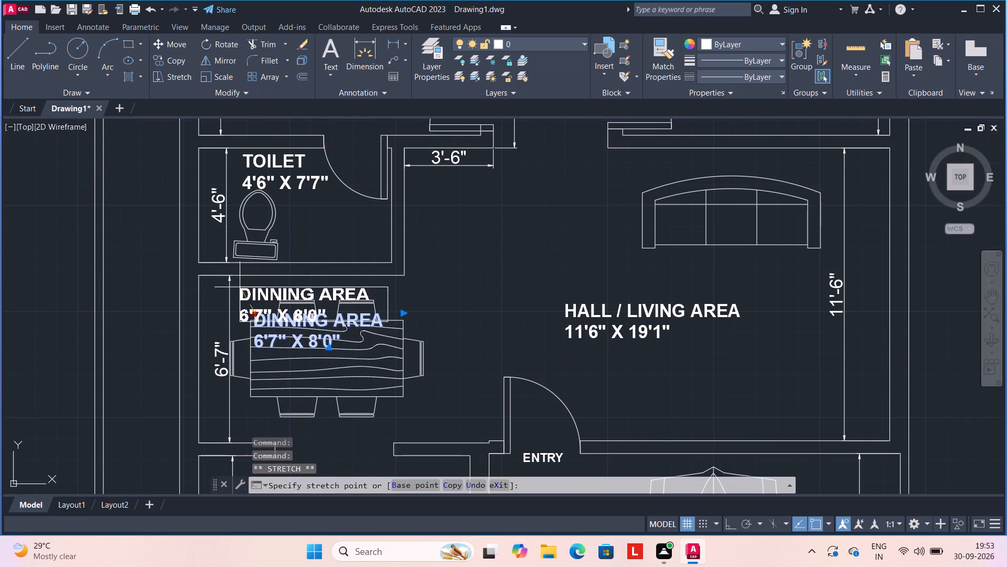
click(239, 286)
key(Escape)
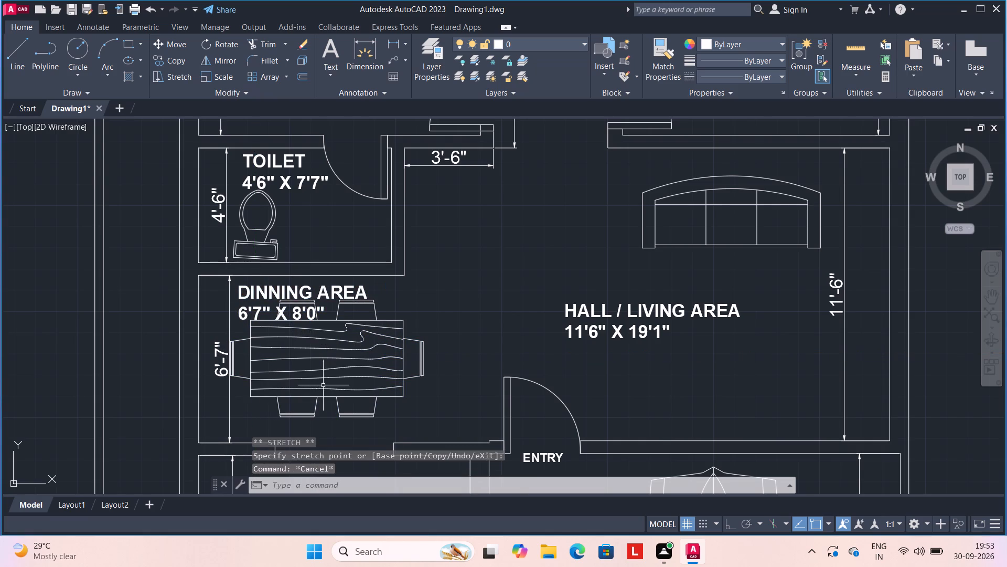
Move the dining table slightly down within the Dinning Area, away from its label.
click(310, 362)
key(Escape)
click(428, 418)
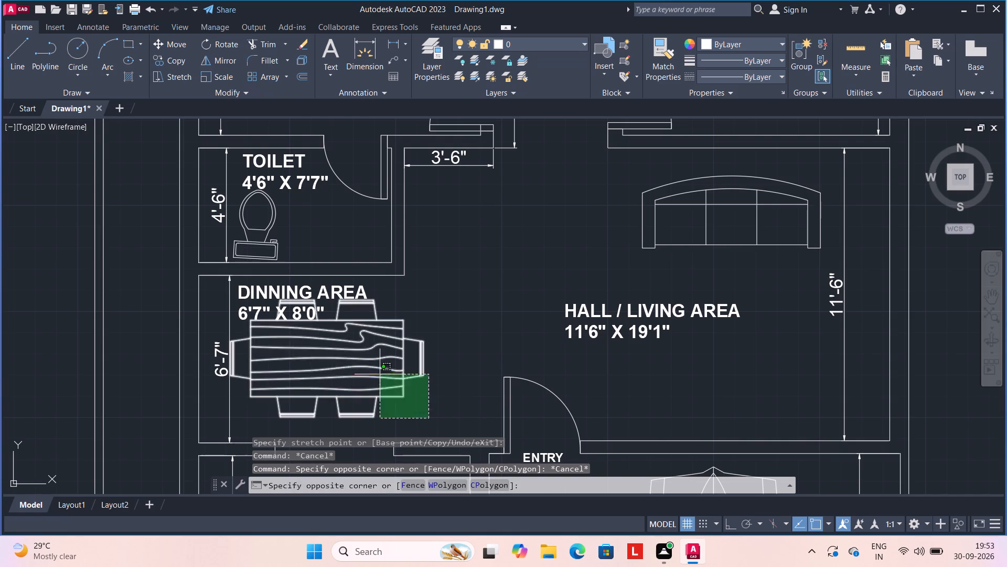
click(380, 374)
click(326, 360)
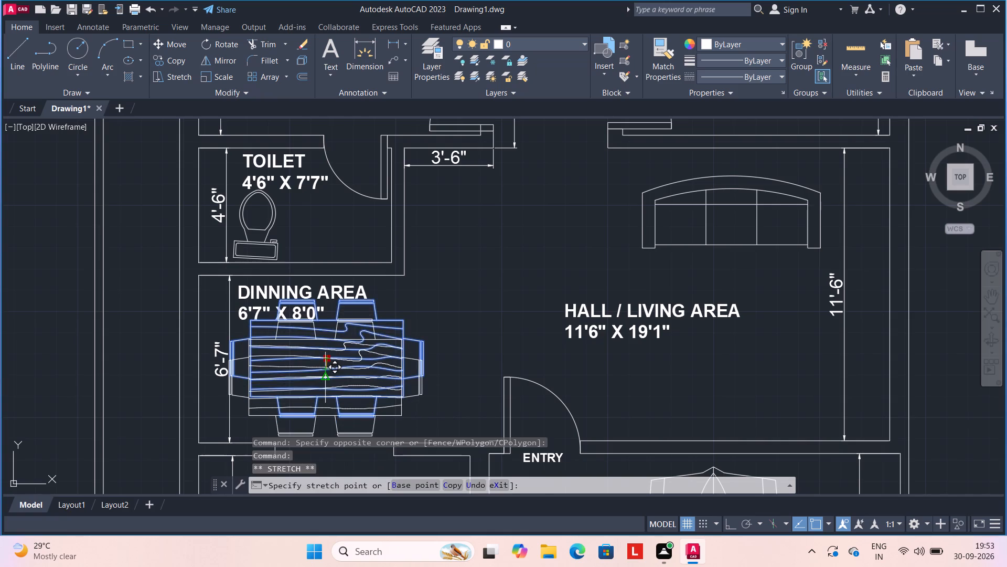
click(322, 377)
key(Escape)
Scale the dining table down about its centre so it fits inside the Dinning Area clear of the walls and label.
scroll(324, 379, down, 2)
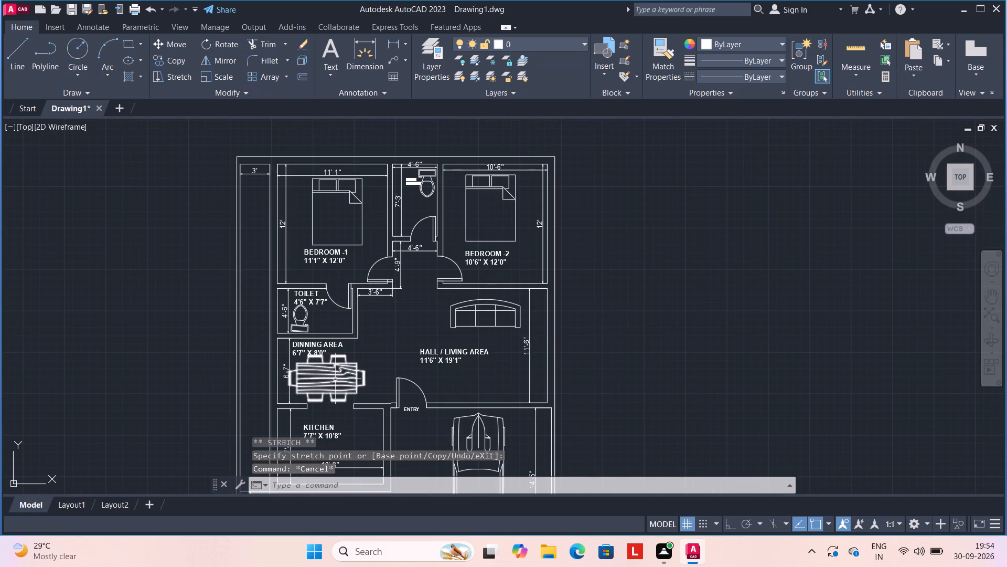
click(329, 379)
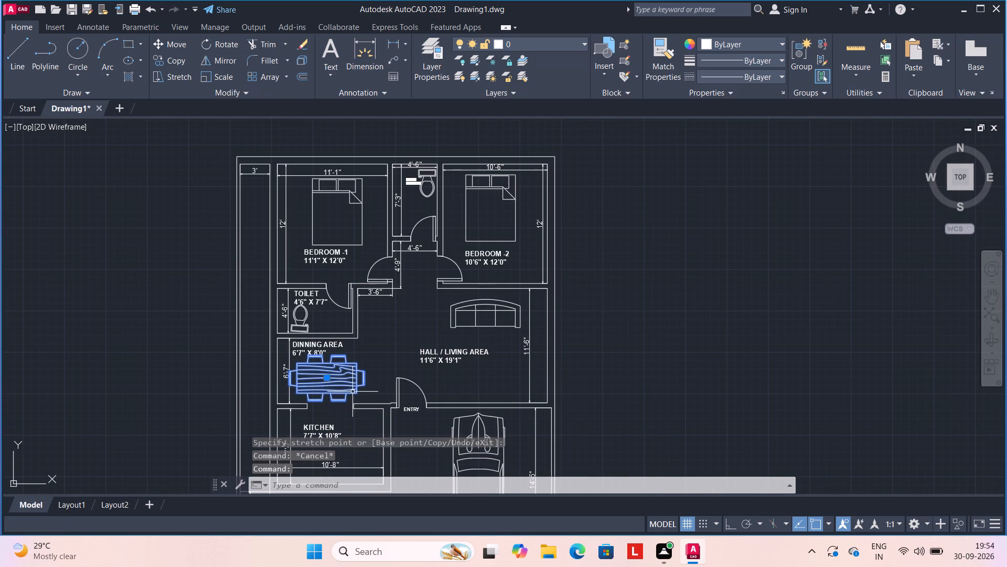
click(326, 379)
right_click(326, 379)
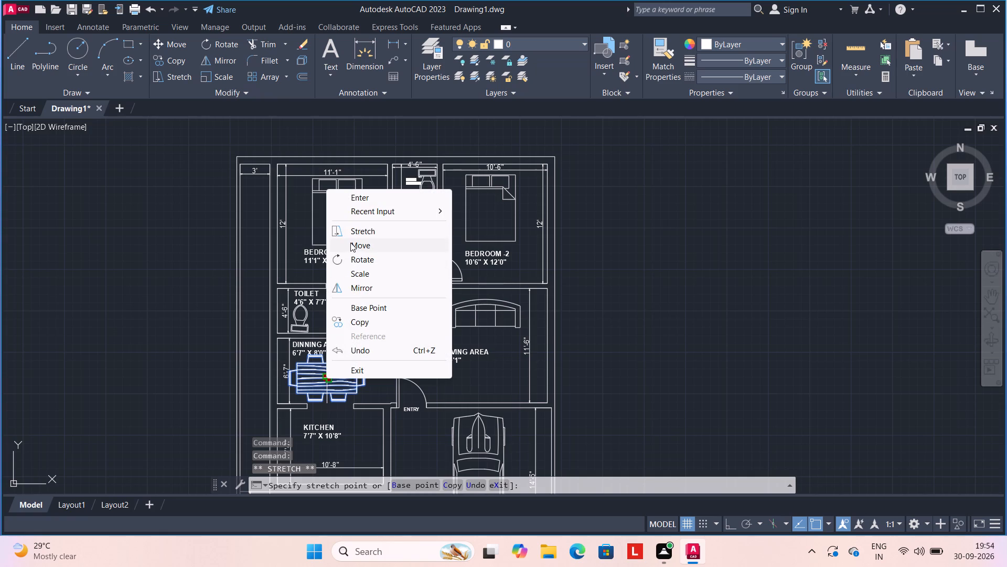
click(339, 270)
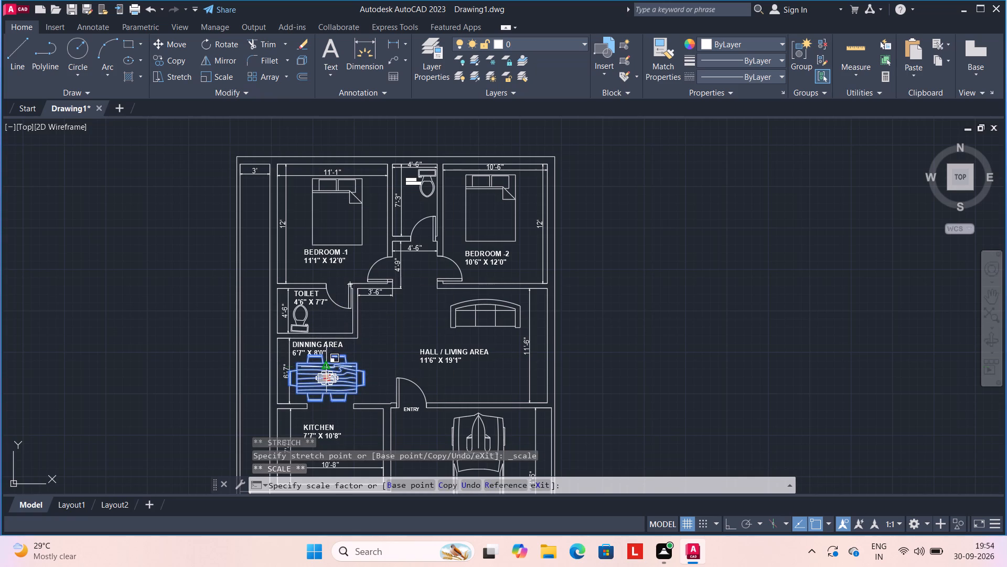
click(335, 349)
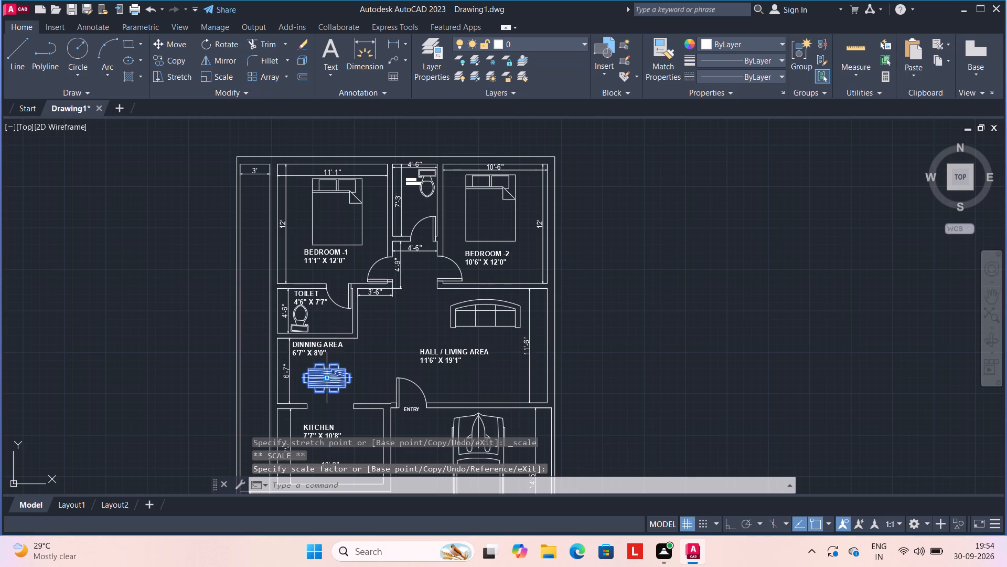
key(Escape)
Move the reduced dining table slightly up and left within the Dinning Area.
click(325, 377)
click(325, 377)
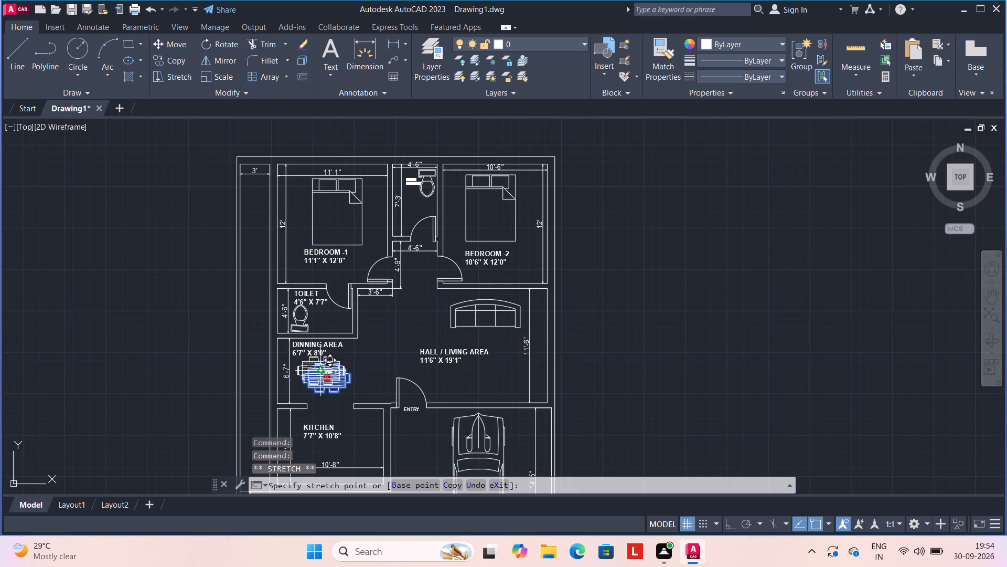
click(316, 370)
key(Escape)
Move the four-burner stove from the spare blocks into the Kitchen, near its right wall above the 10'-8" dimension line.
scroll(367, 361, down, 2)
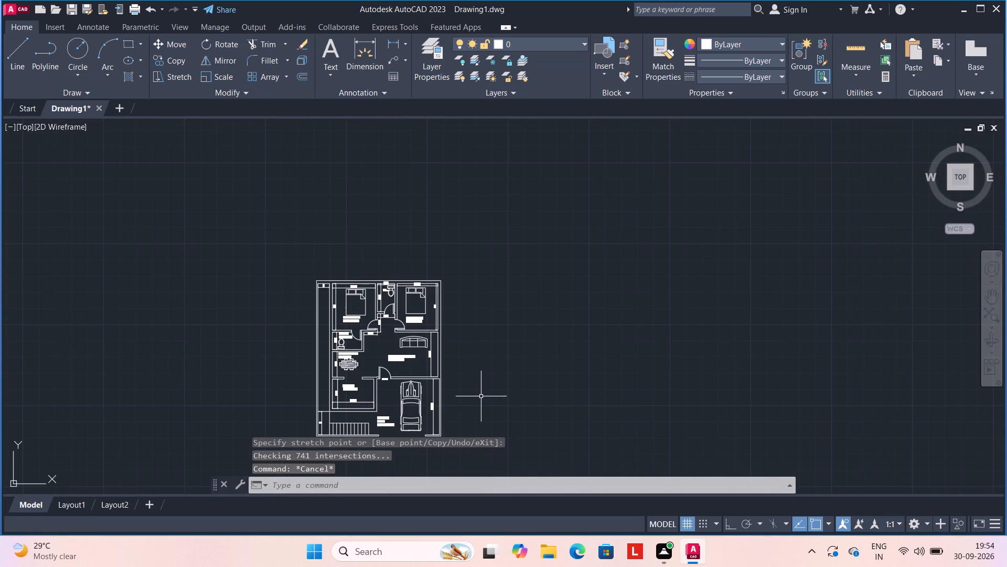
scroll(485, 394, down, 1)
scroll(425, 393, up, 1)
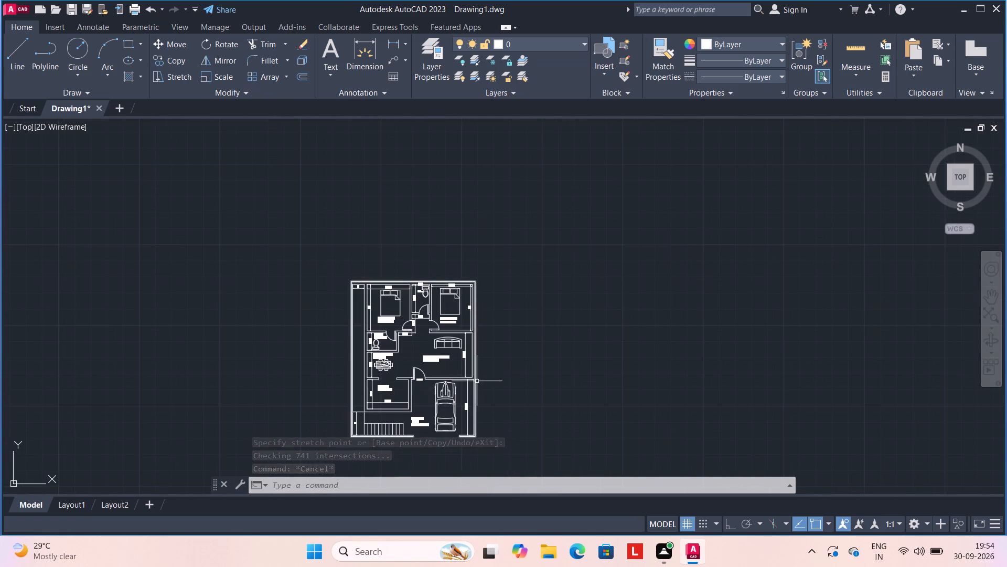
scroll(822, 335, down, 1)
middle_drag(927, 376, 723, 363)
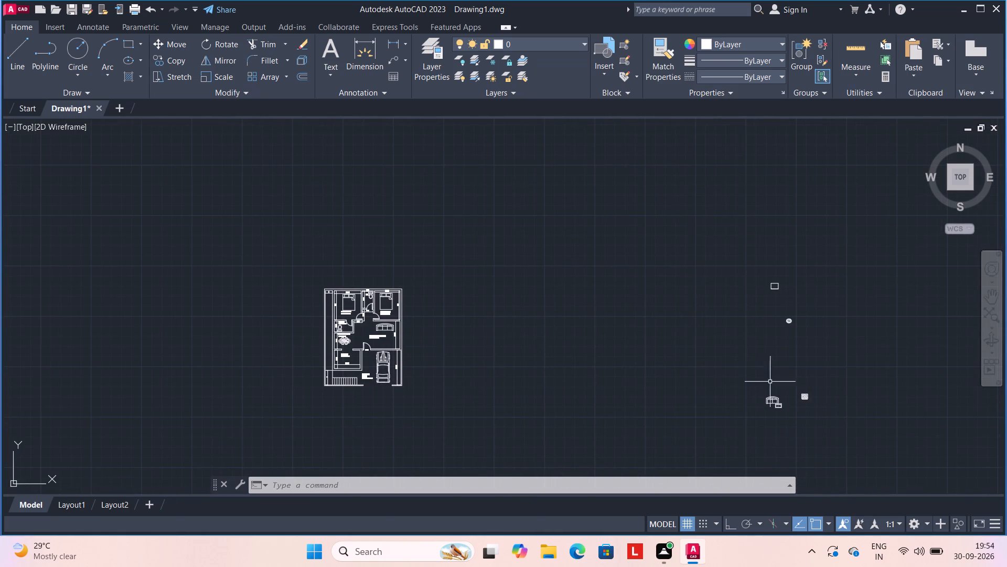
scroll(792, 394, up, 2)
click(822, 404)
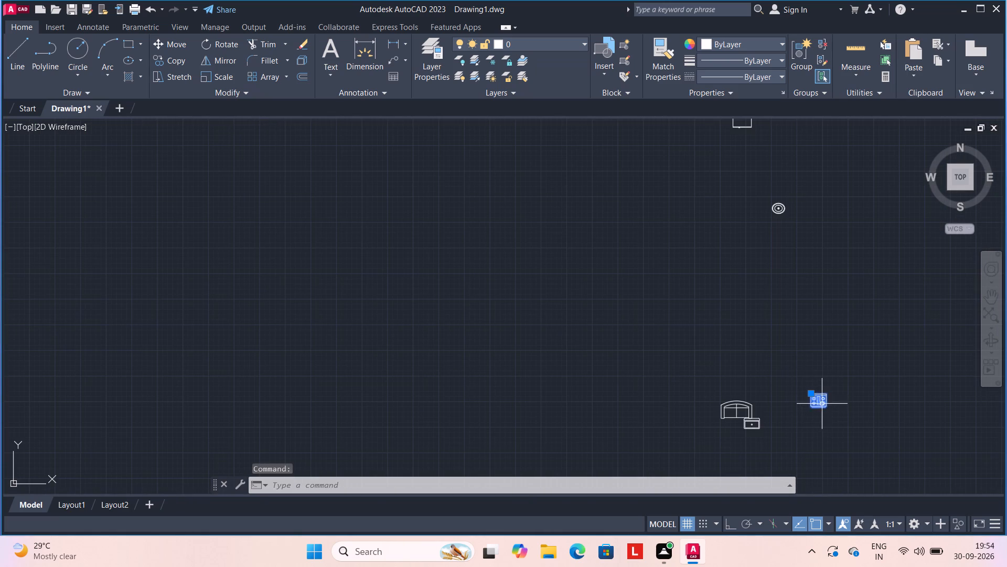
click(815, 394)
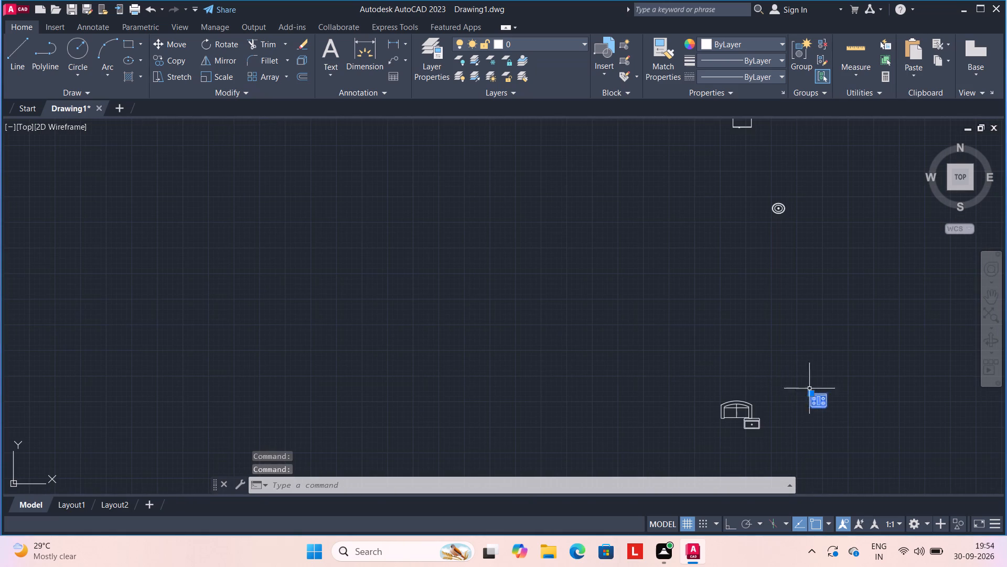
click(811, 393)
scroll(359, 348, down, 2)
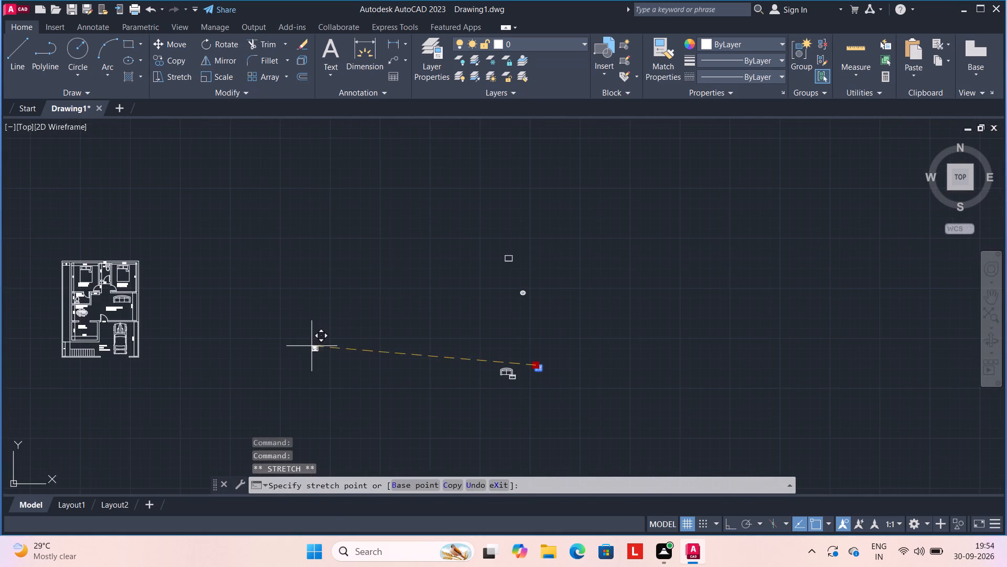
middle_drag(291, 343, 626, 356)
scroll(422, 359, up, 4)
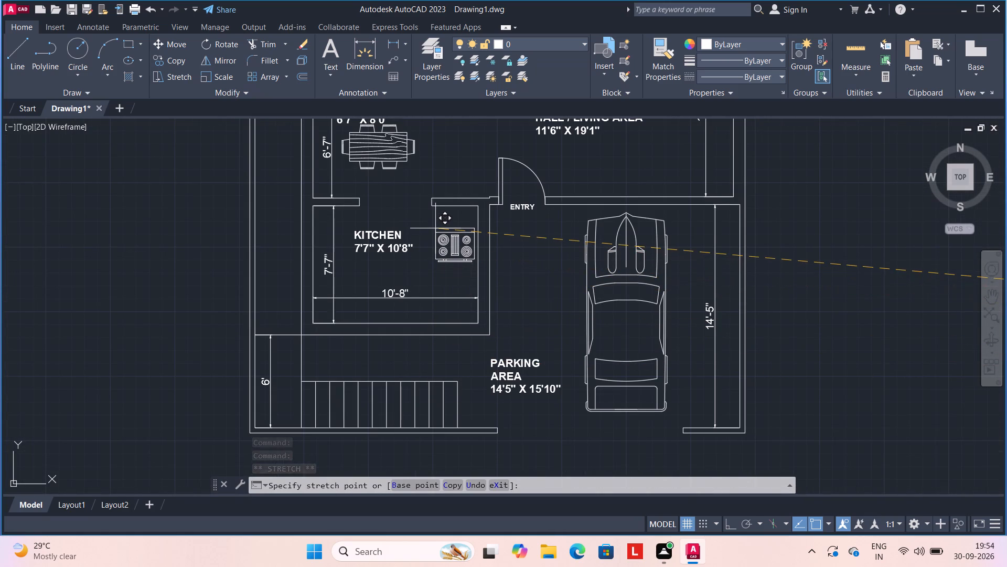
click(436, 256)
Move the sink from the spare blocks into the Kitchen, against the bottom wall with its top edge on the 10'-8" dimension line.
scroll(485, 303, down, 3)
middle_drag(705, 321, 402, 317)
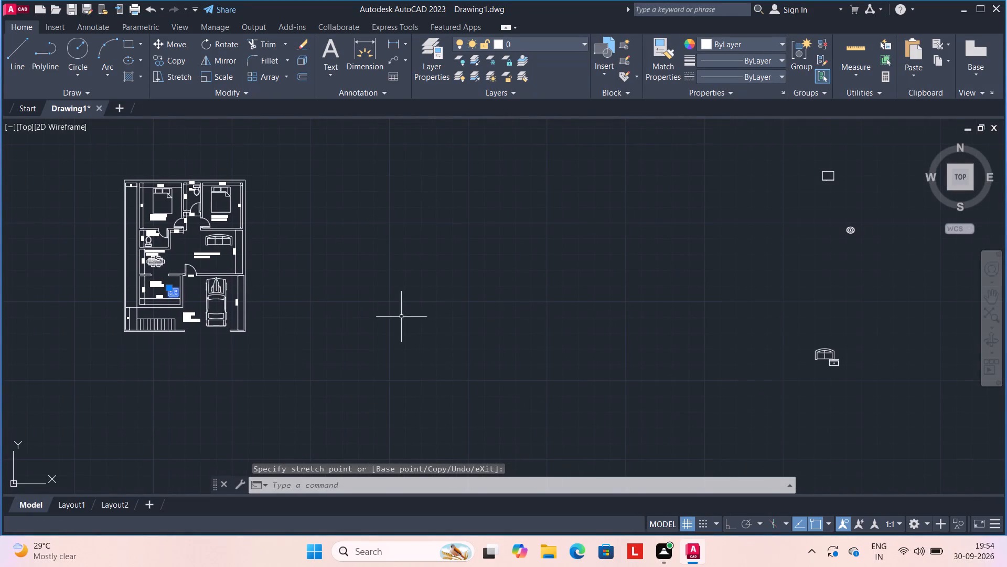
click(837, 363)
click(833, 360)
middle_drag(263, 310, 267, 310)
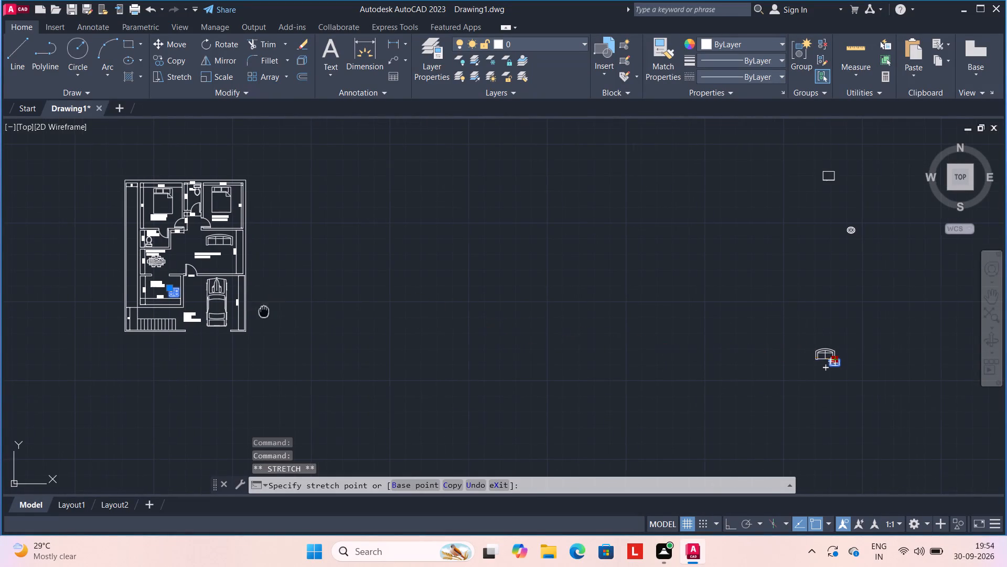
middle_drag(267, 310, 518, 322)
scroll(434, 316, up, 3)
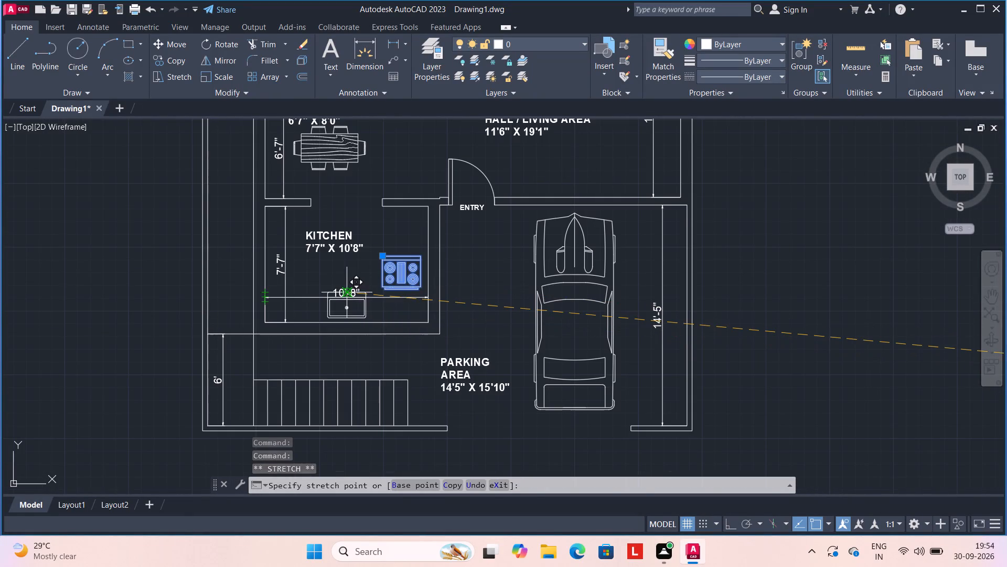
scroll(348, 293, up, 2)
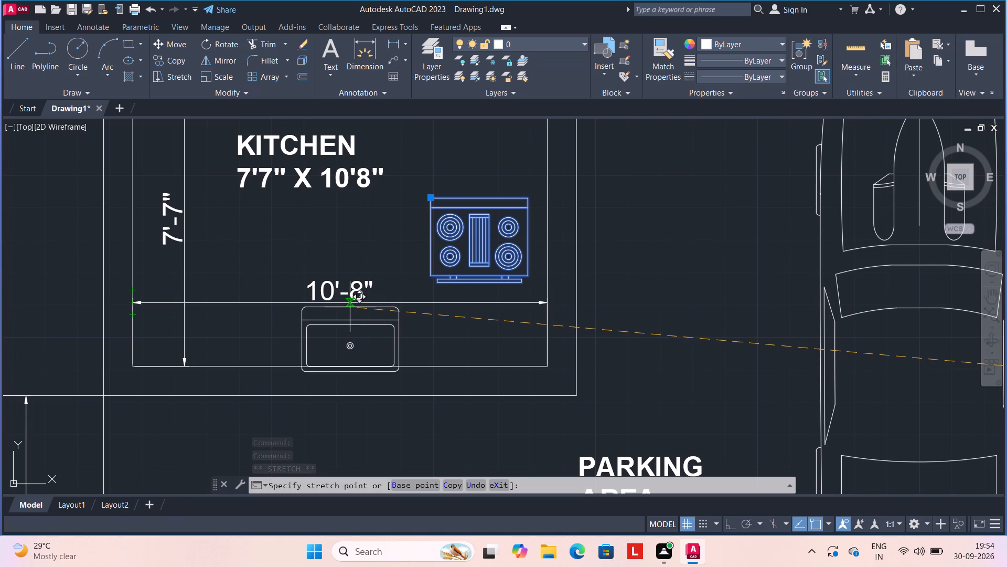
click(350, 307)
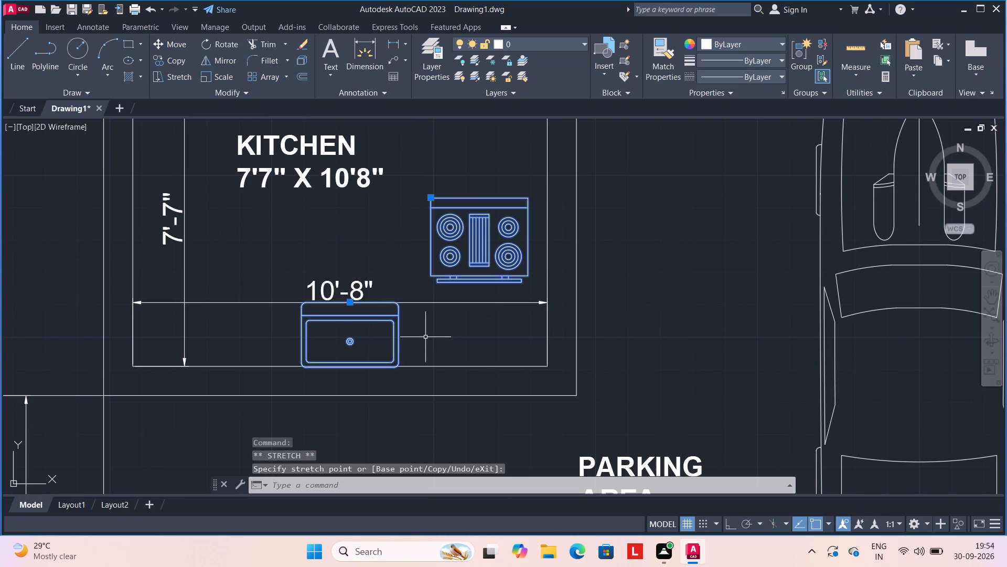
key(Escape)
Delete the three remaining spare blocks beside the floor plan.
scroll(446, 354, down, 3)
scroll(500, 351, down, 1)
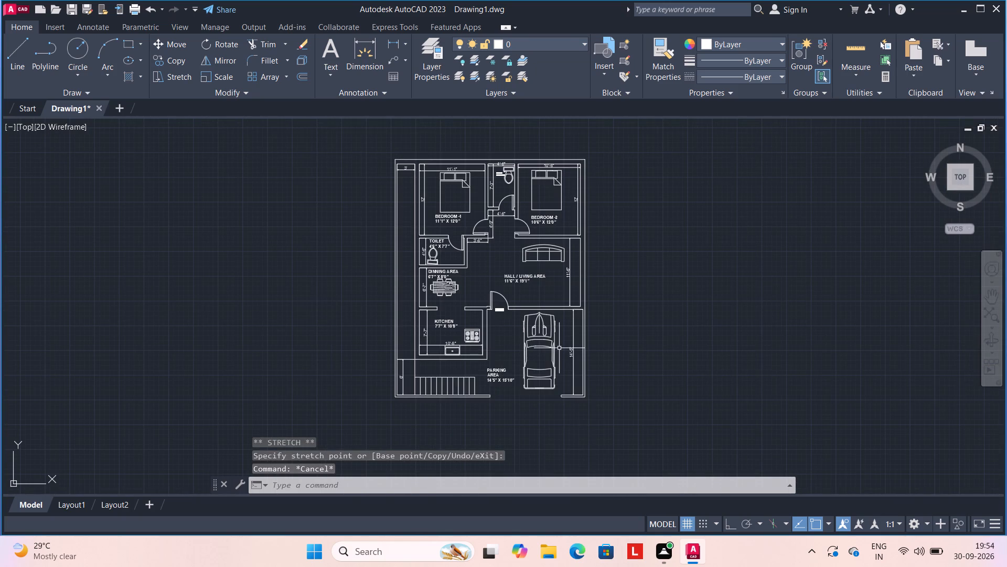
scroll(560, 348, down, 2)
middle_drag(608, 392, 390, 340)
click(793, 367)
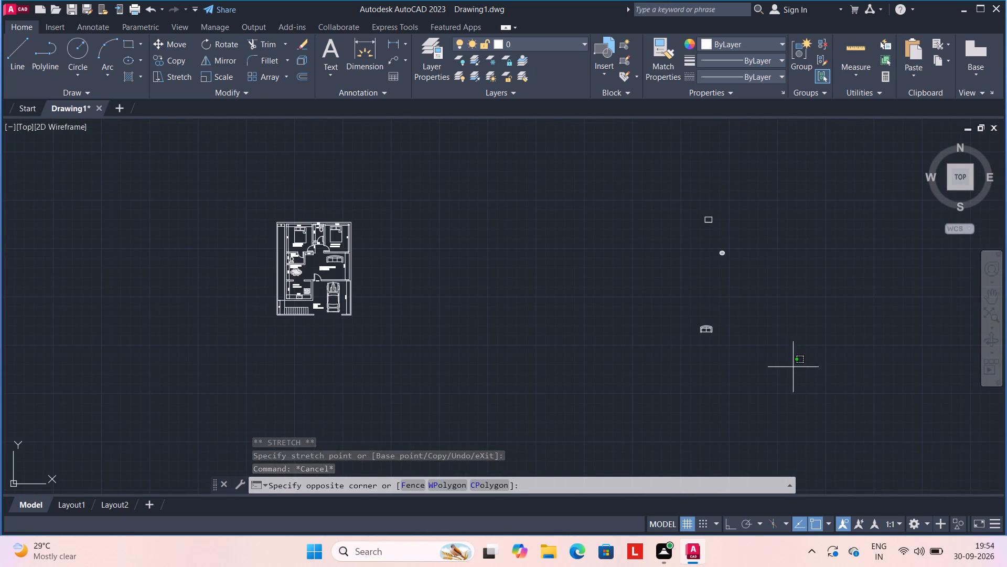
click(639, 192)
key(Delete)
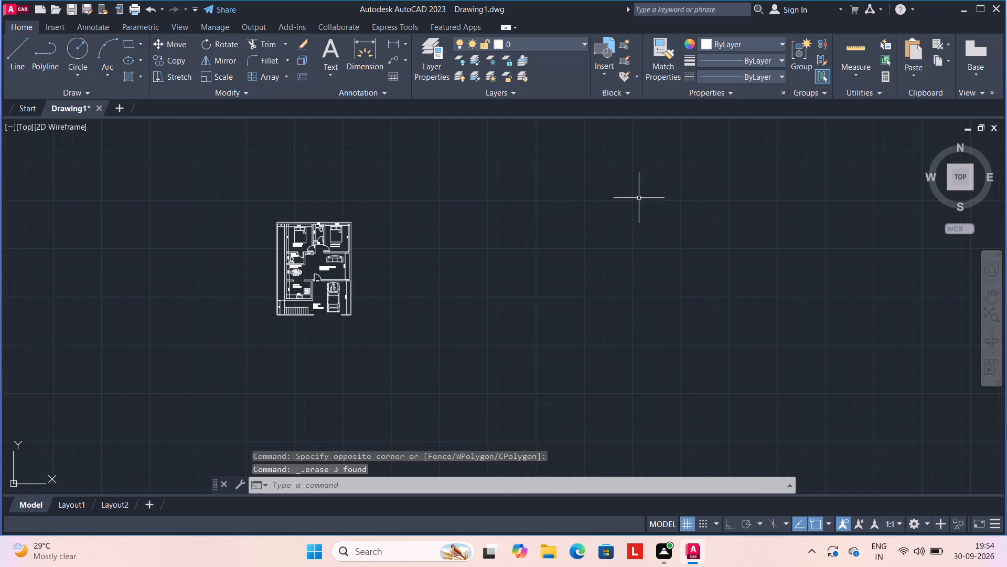
Set the current linetype to ByBlock, keeping the lineweight at ByLayer.
scroll(636, 283, down, 3)
scroll(511, 324, up, 4)
middle_drag(674, 265, 571, 486)
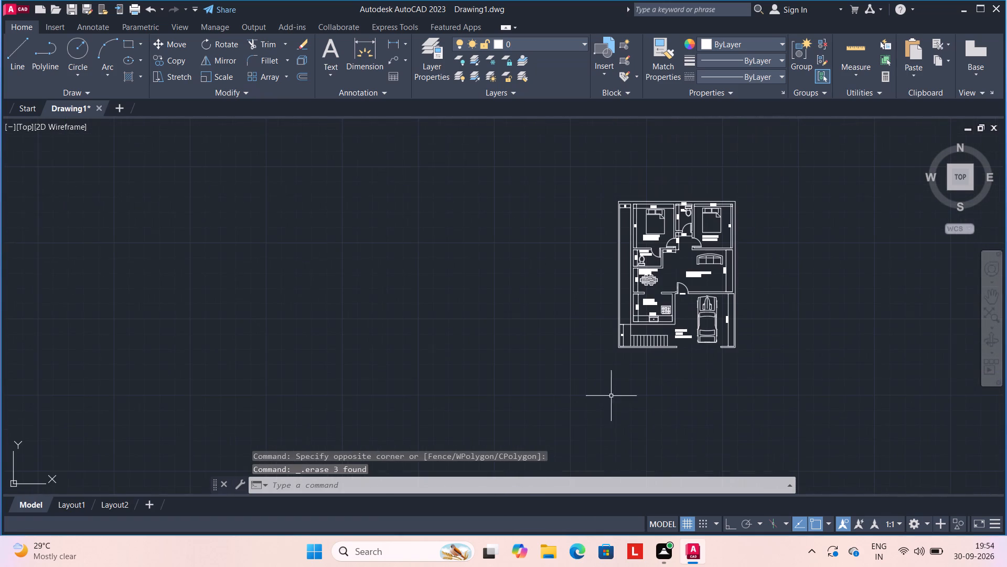
scroll(694, 354, up, 2)
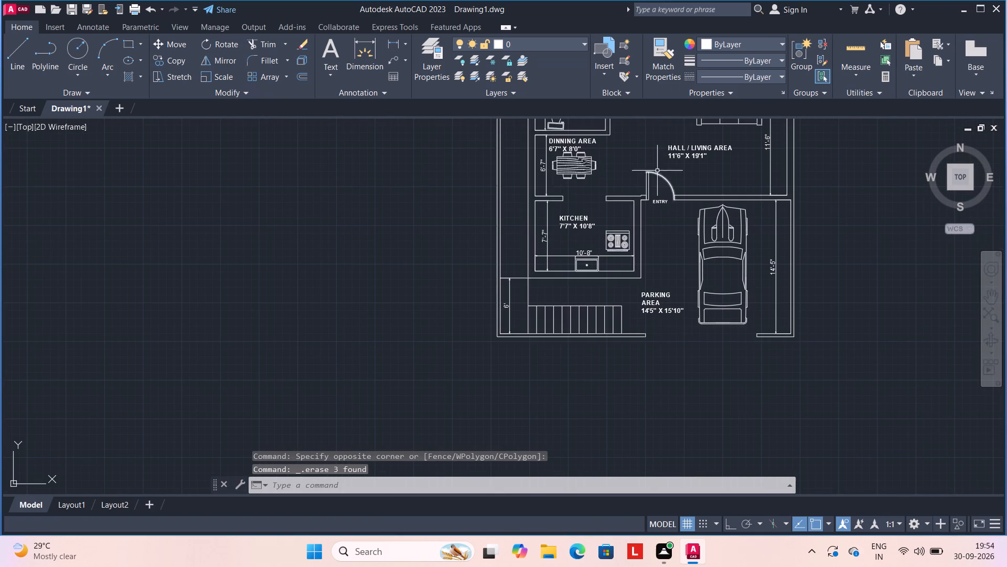
click(738, 61)
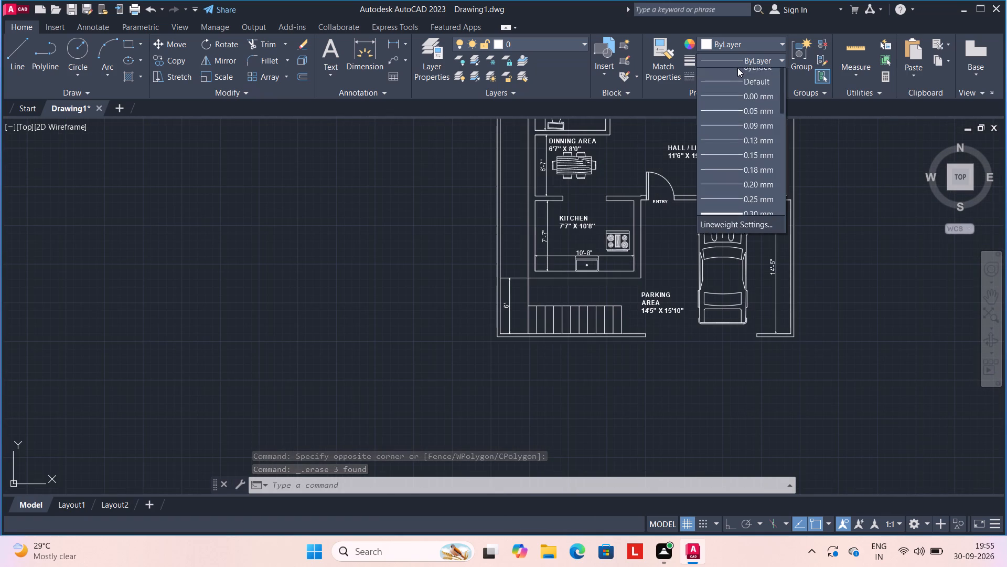
click(736, 55)
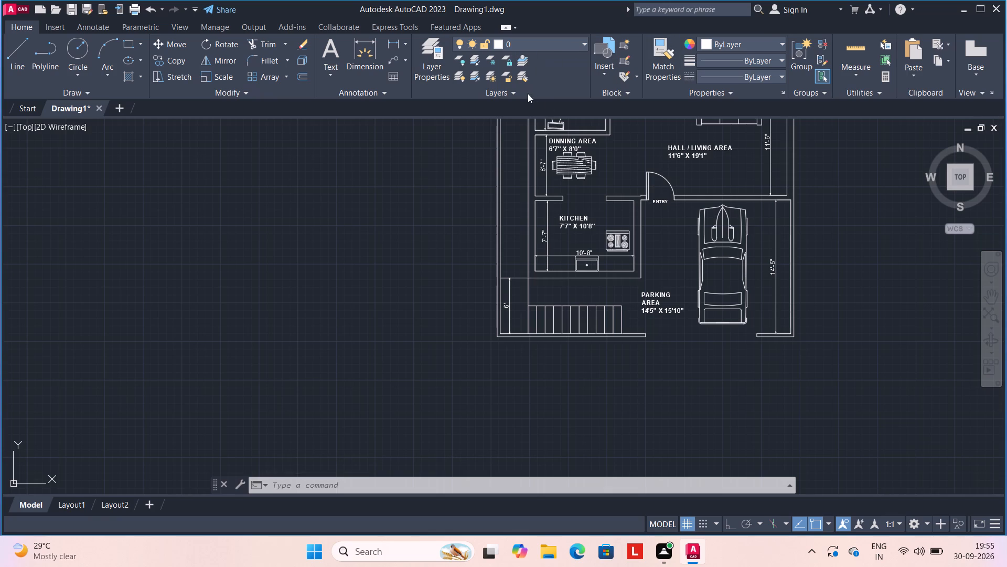
click(746, 79)
click(746, 79)
Inspect the GATE layer's properties in the Layer Properties Manager.
scroll(746, 79, down, 1)
middle_drag(702, 149, 515, 165)
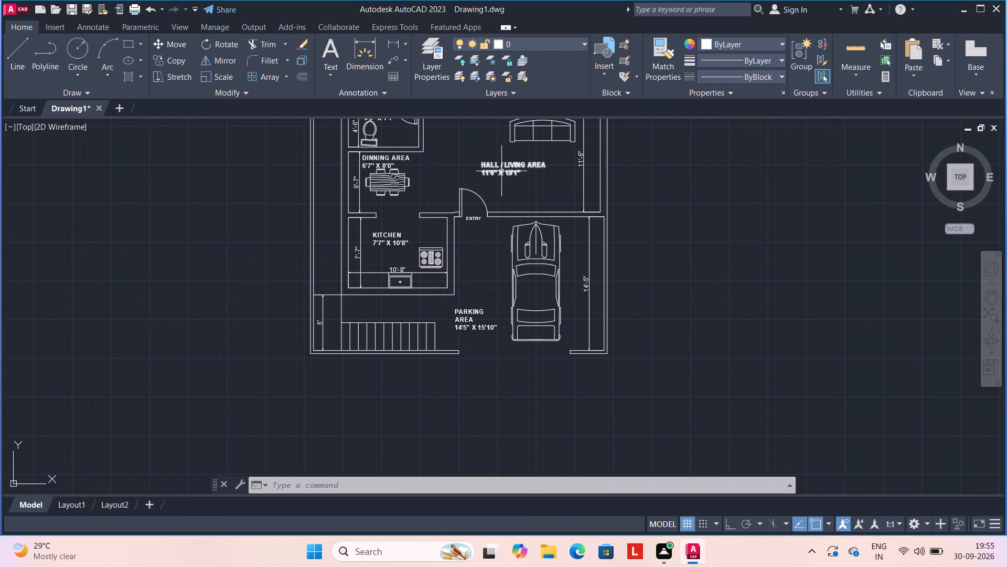
scroll(501, 172, down, 1)
key(l)
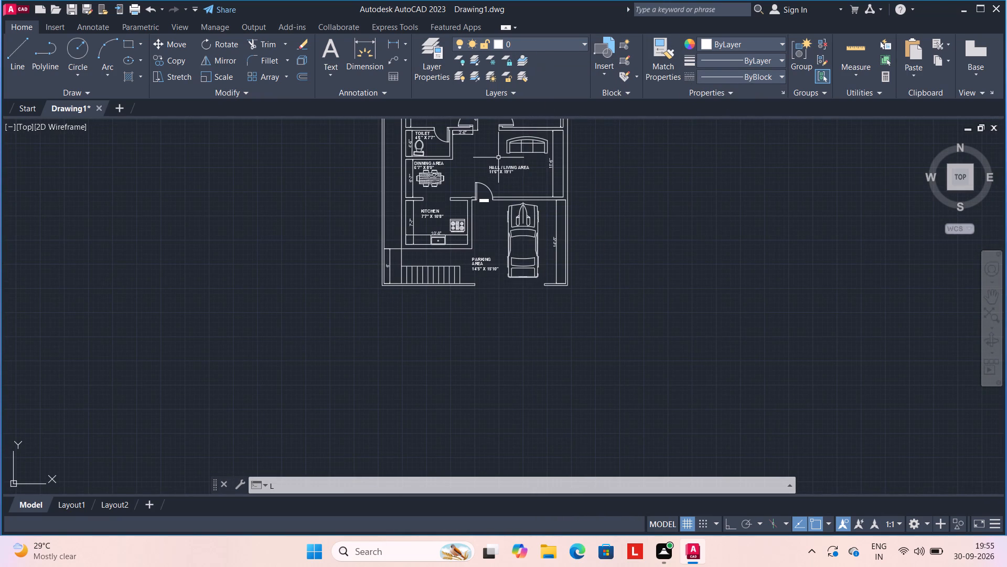
text(A)
key(space)
click(249, 114)
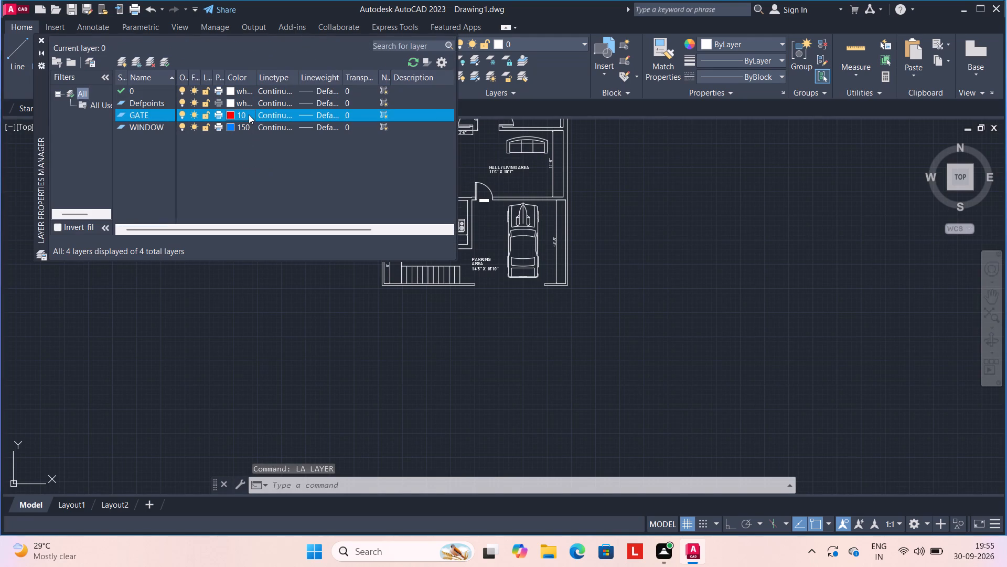
click(478, 371)
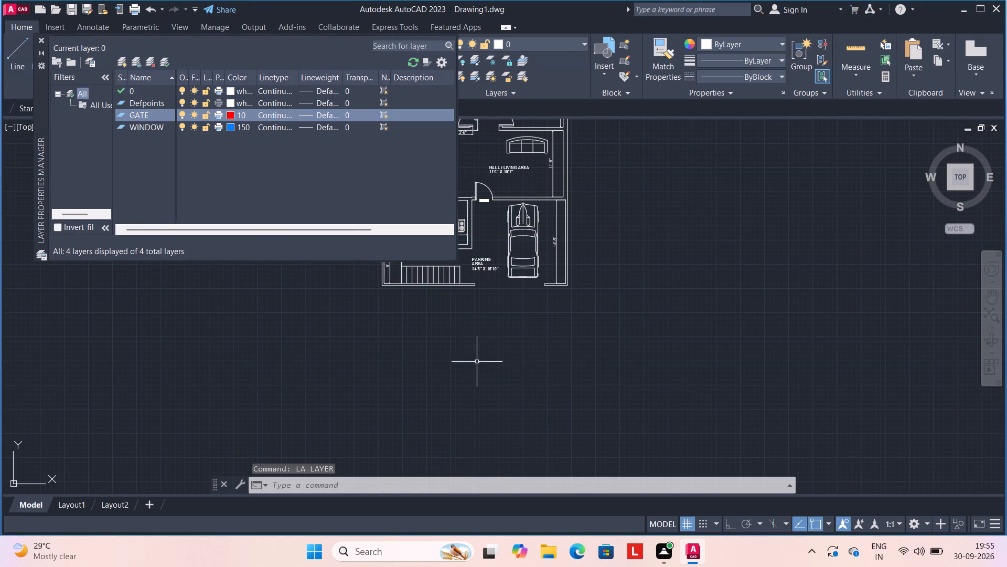
click(41, 40)
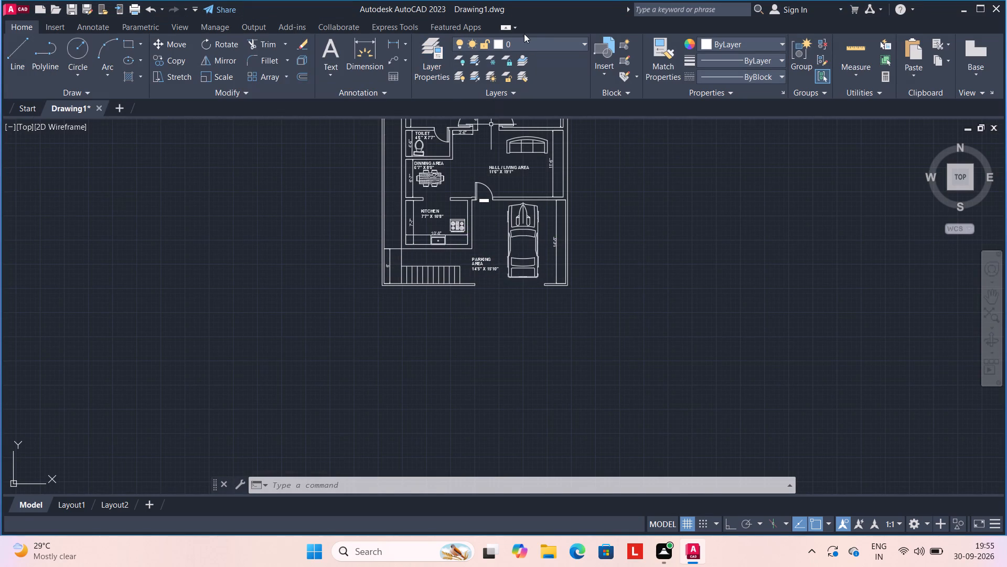
Set the GATE layer's colour to index colour 10.
click(542, 37)
click(500, 90)
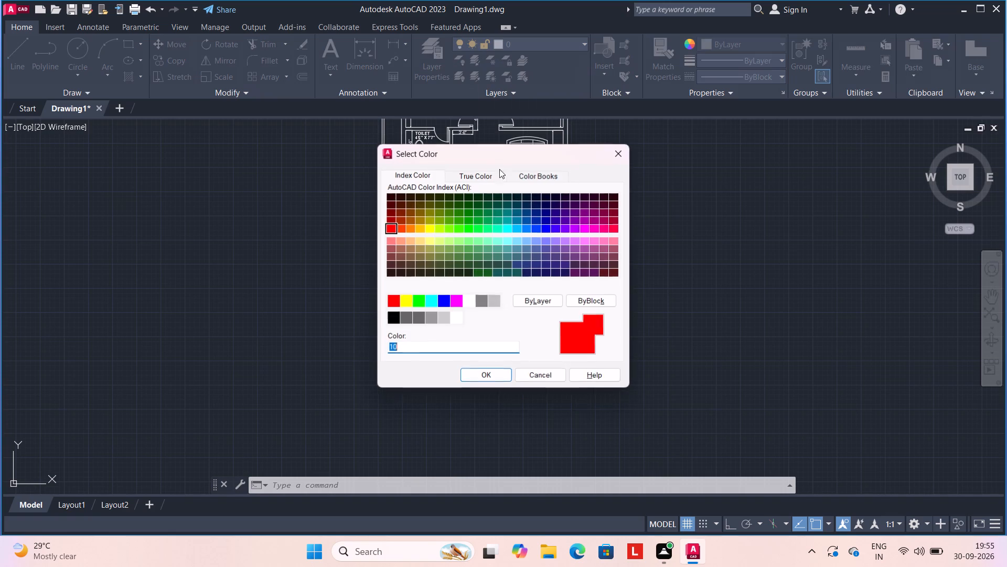
click(490, 376)
On the GATE layer, draw a closed rectangle of lines filling the front wall opening below the parking area.
scroll(493, 296, up, 3)
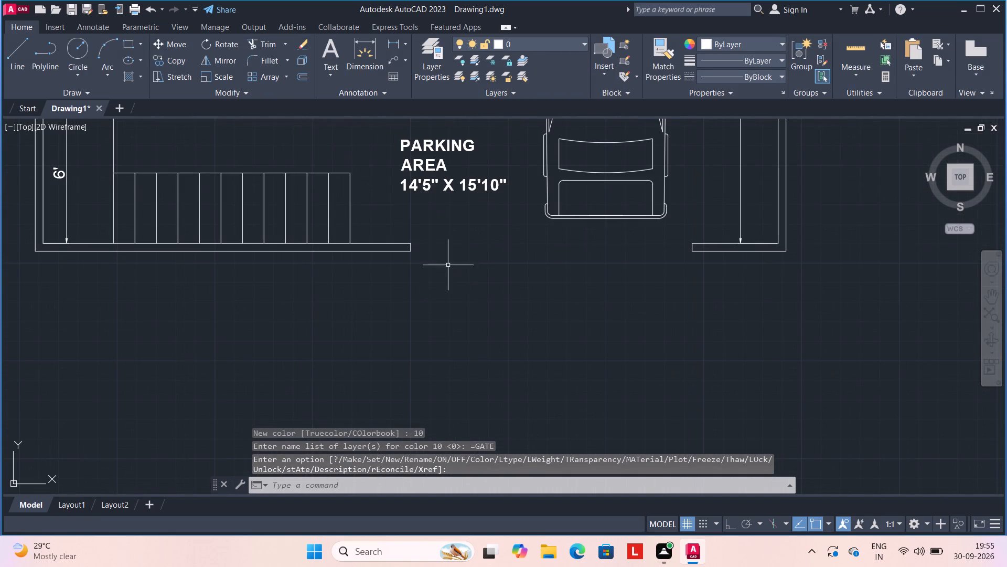
text(L)
key(space)
click(554, 43)
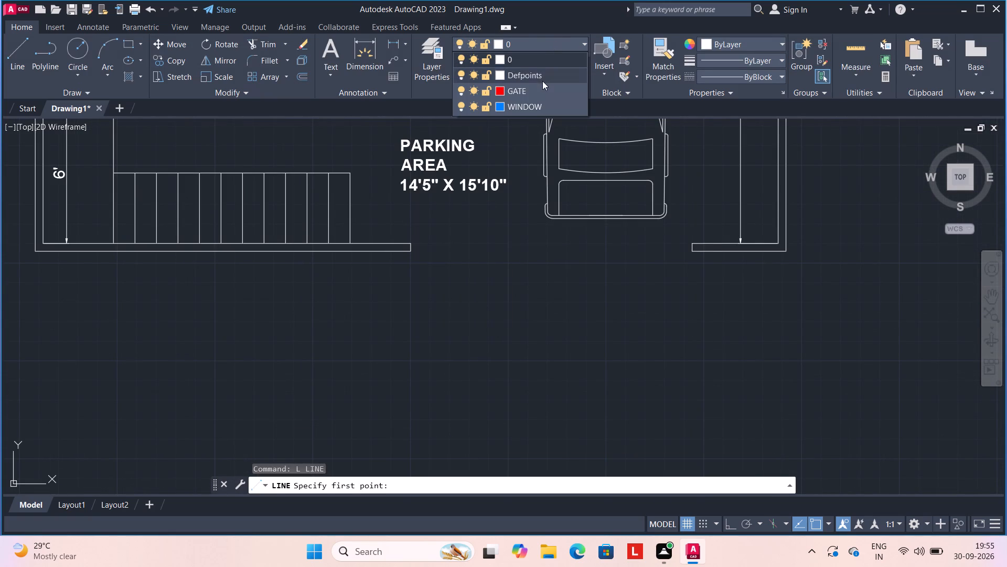
click(547, 90)
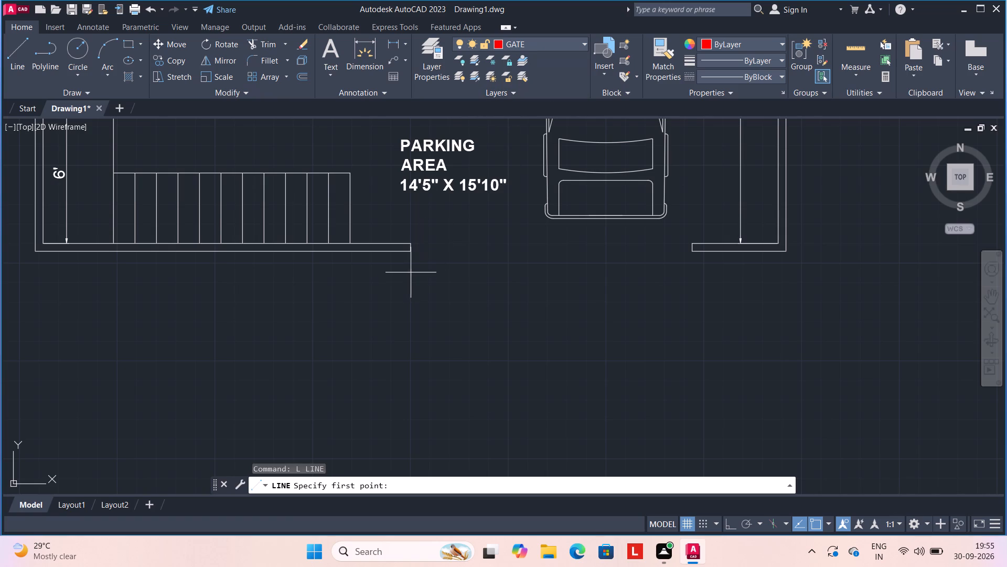
scroll(411, 272, up, 1)
click(411, 238)
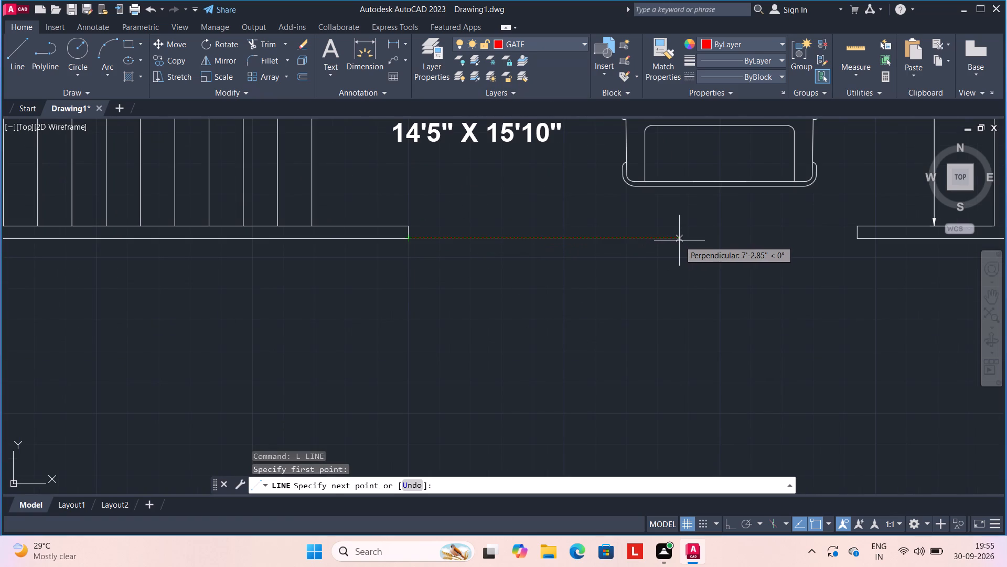
key(F8)
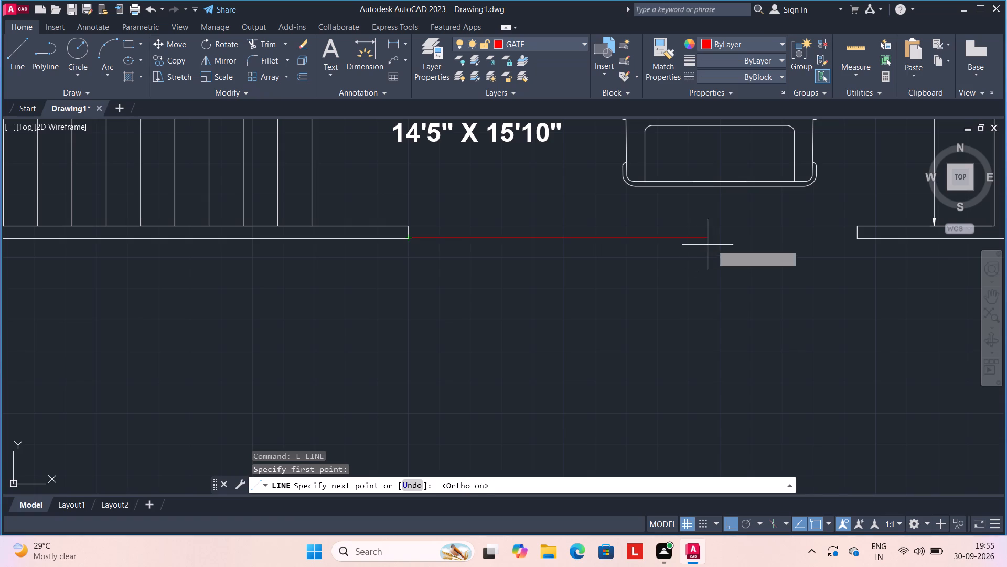
click(856, 243)
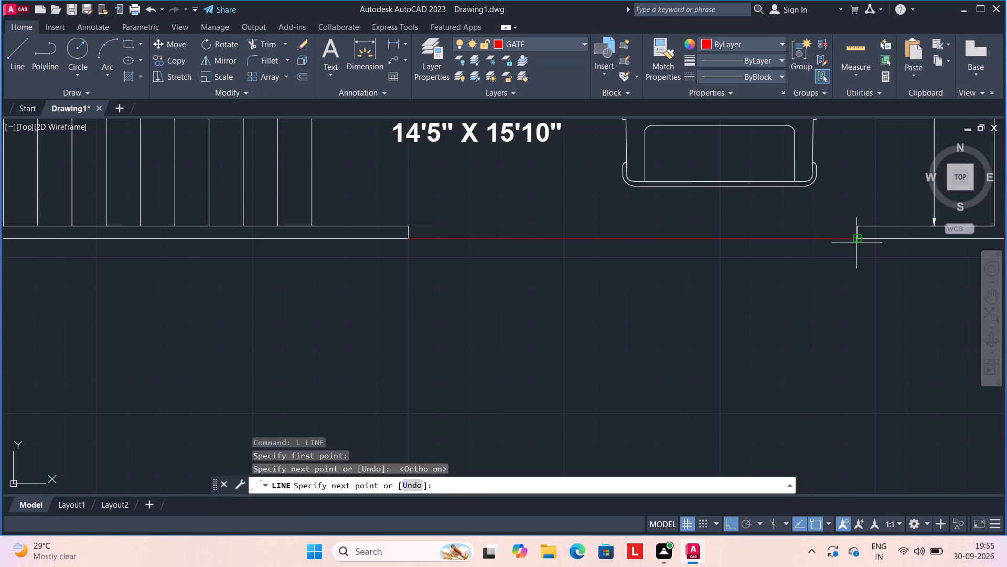
click(855, 226)
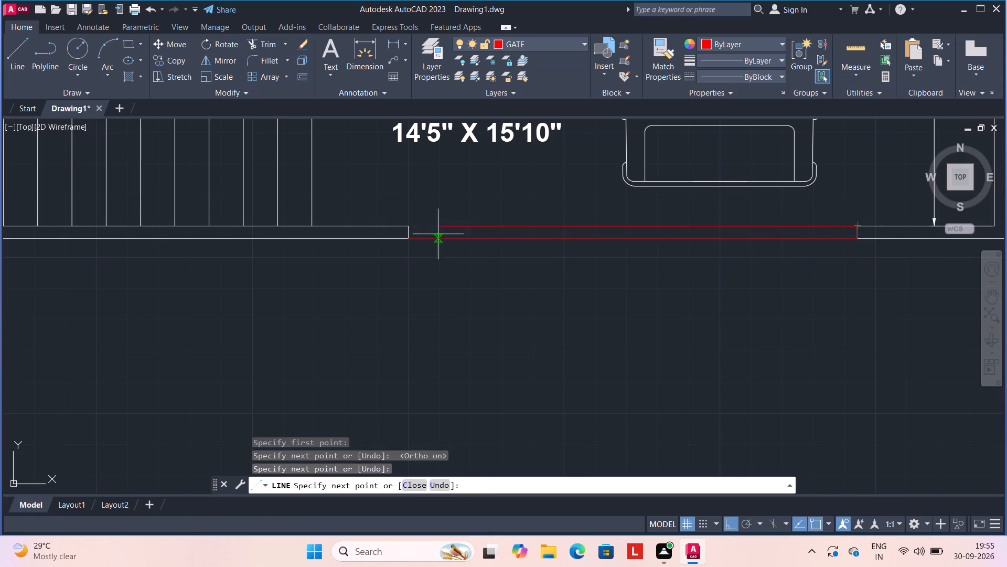
click(405, 225)
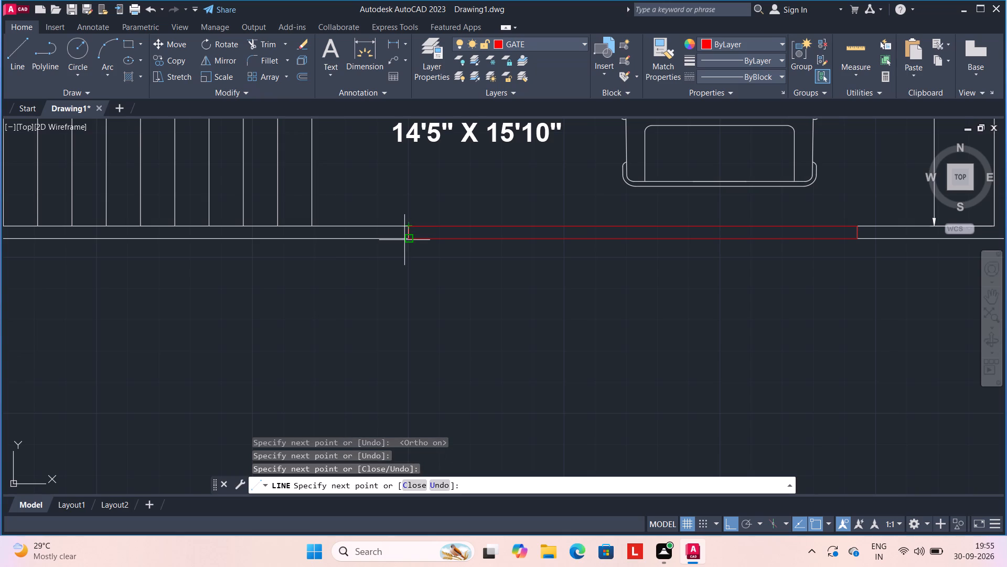
click(404, 240)
key(Escape)
On the WINDOW layer, draw a short line across the thickness of Bedroom-1's outer side wall at the wall's midpoint.
scroll(643, 264, down, 2)
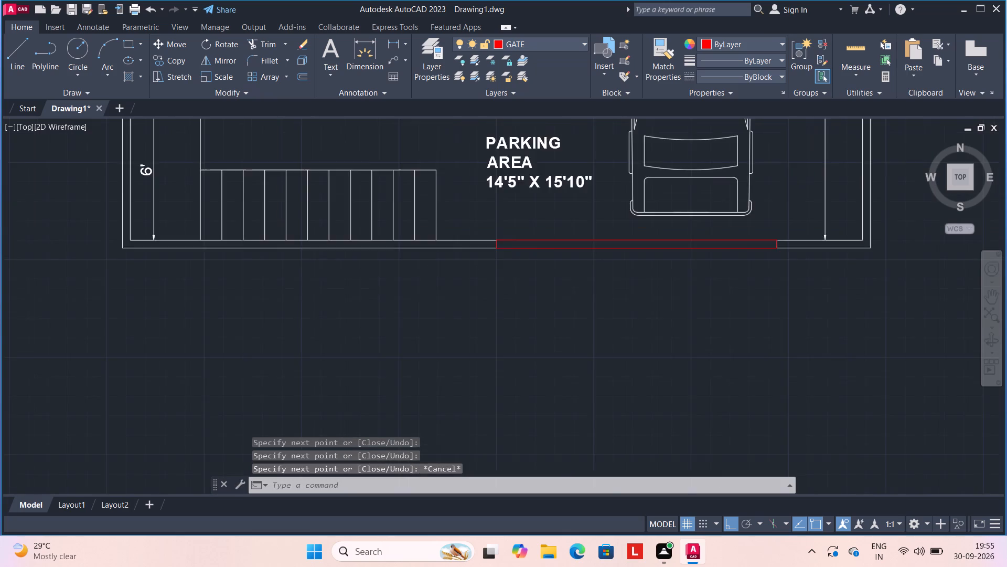
middle_drag(683, 268, 679, 410)
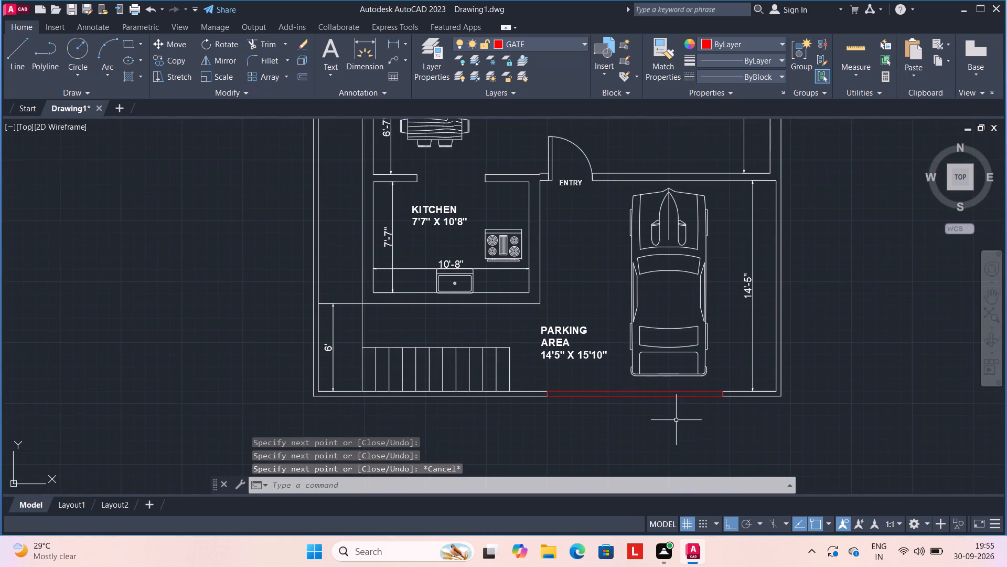
key(Escape)
scroll(651, 380, down, 2)
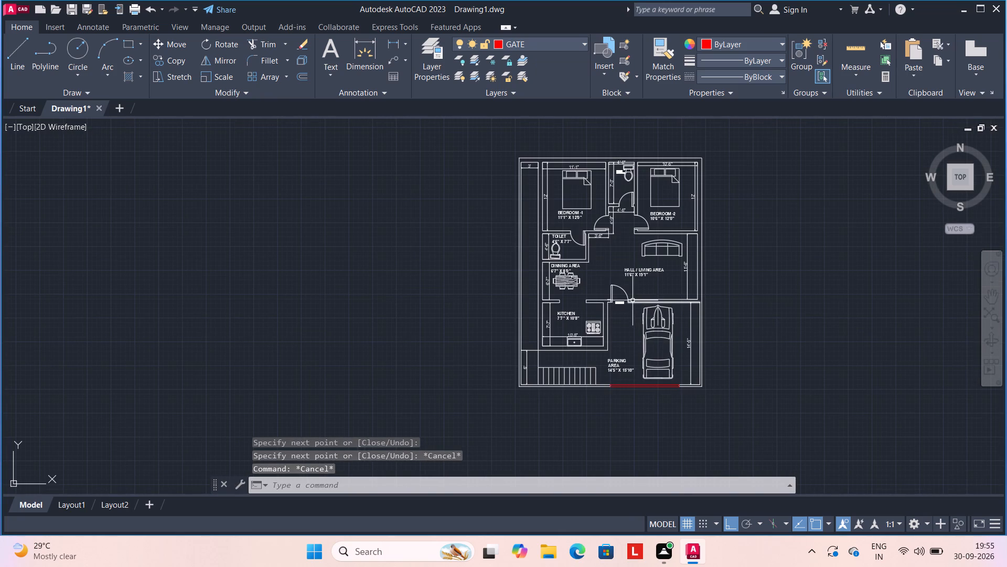
scroll(628, 300, up, 2)
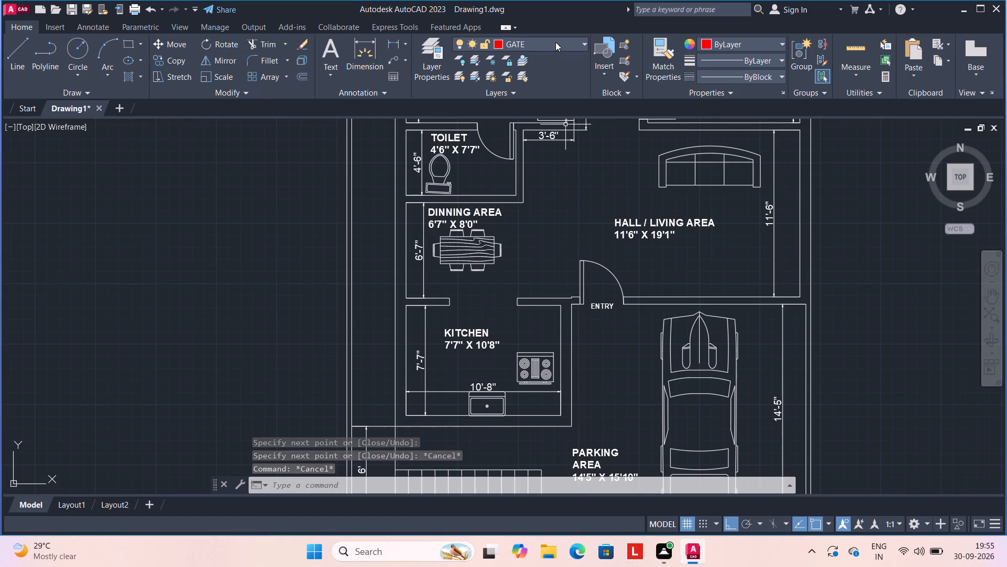
click(555, 42)
click(510, 106)
scroll(510, 106, down, 3)
scroll(515, 276, down, 2)
scroll(497, 134, up, 2)
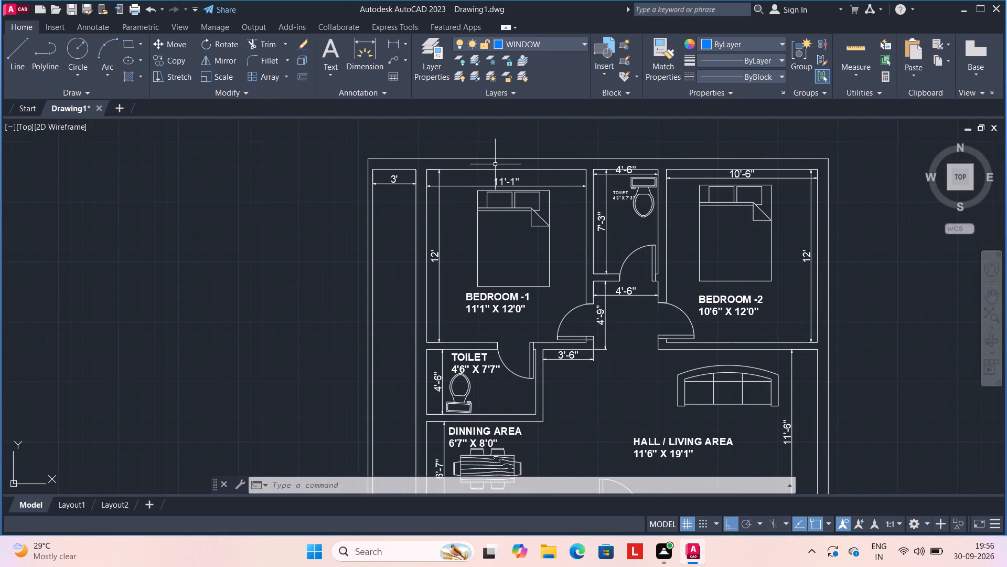
key(l)
key(Return)
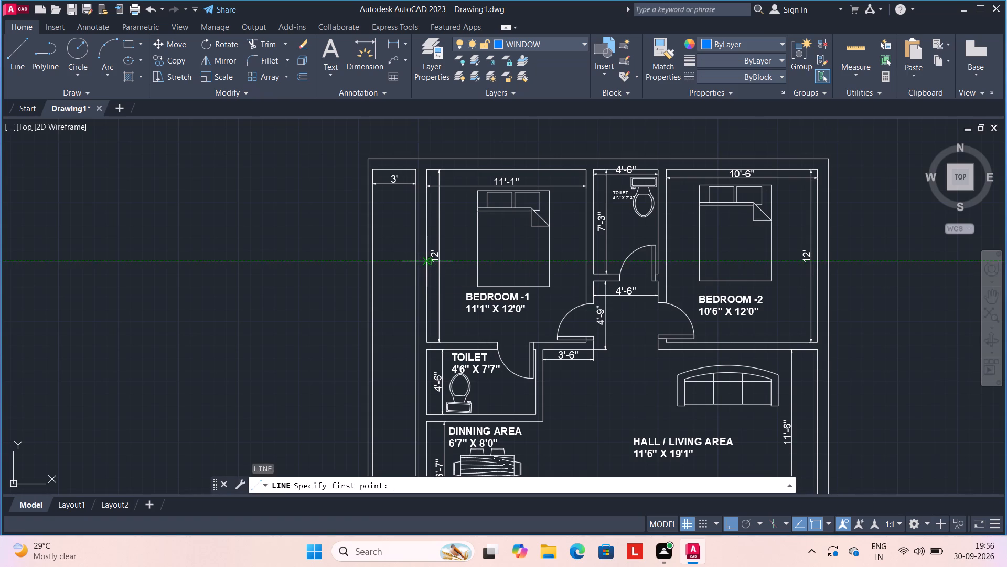
scroll(426, 255, up, 2)
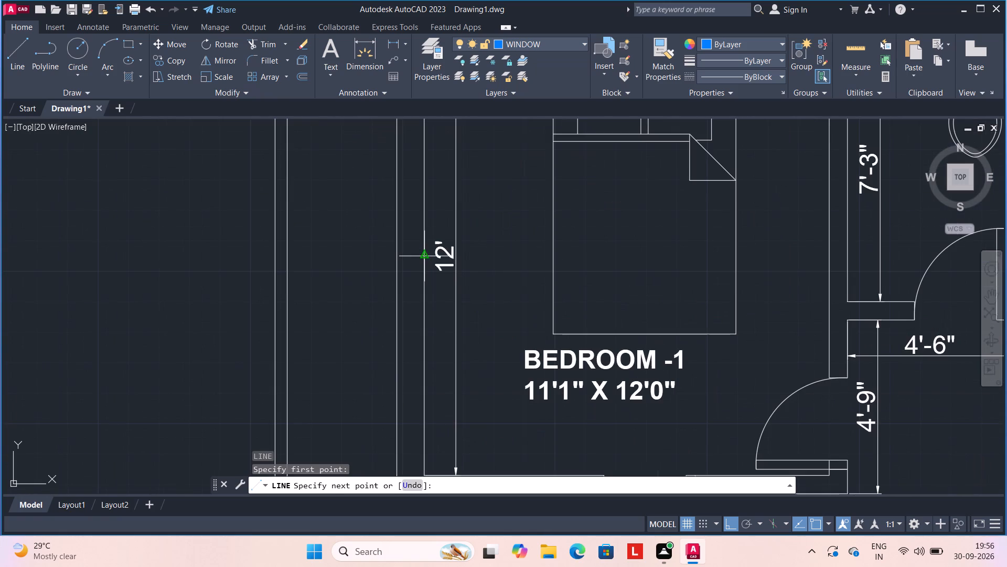
click(426, 255)
click(396, 255)
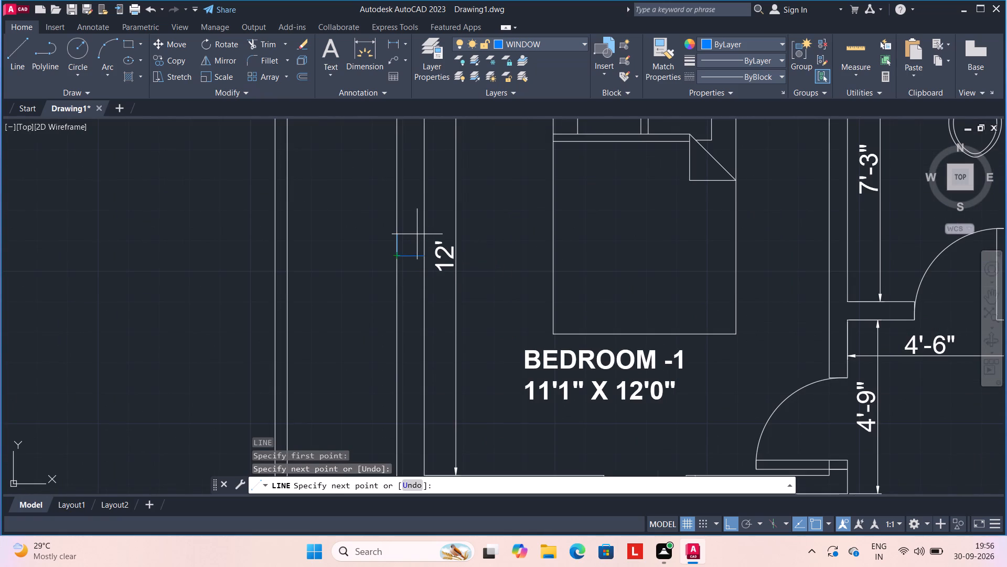
key(Escape)
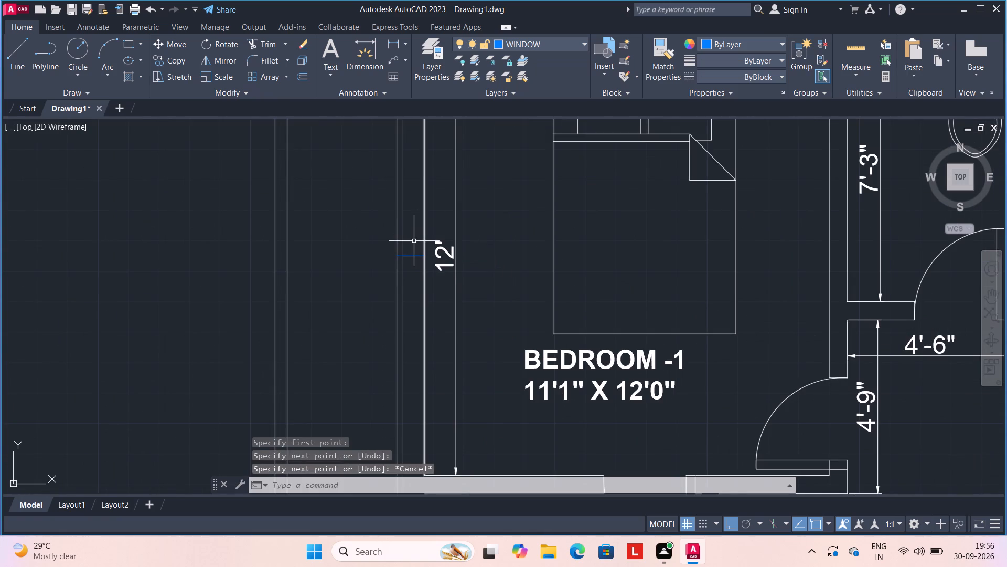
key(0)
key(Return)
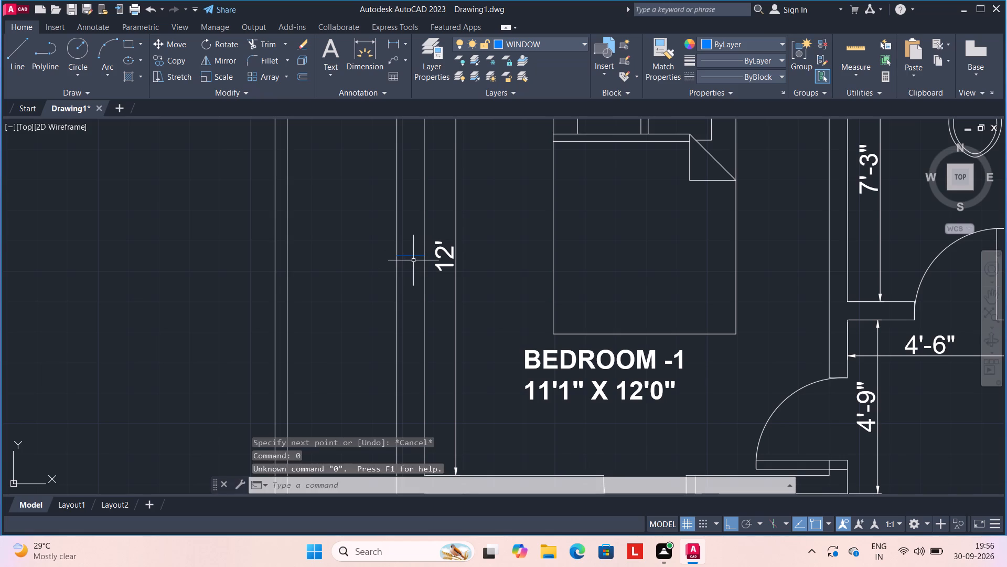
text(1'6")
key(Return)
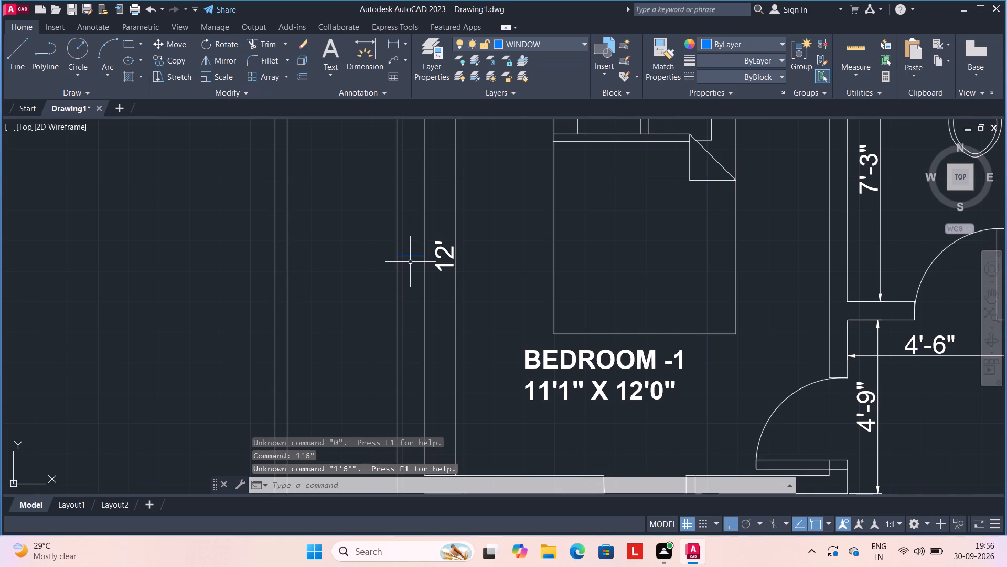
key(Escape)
Offset the short window line 1'6" to both sides along Bedroom-1's outer side wall.
key(o)
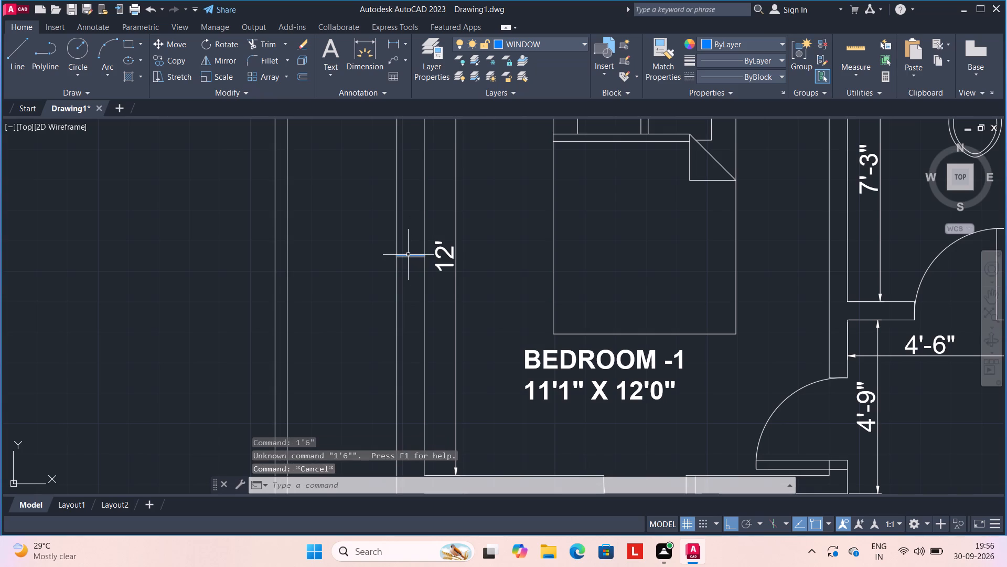
key(Return)
text(1'6)
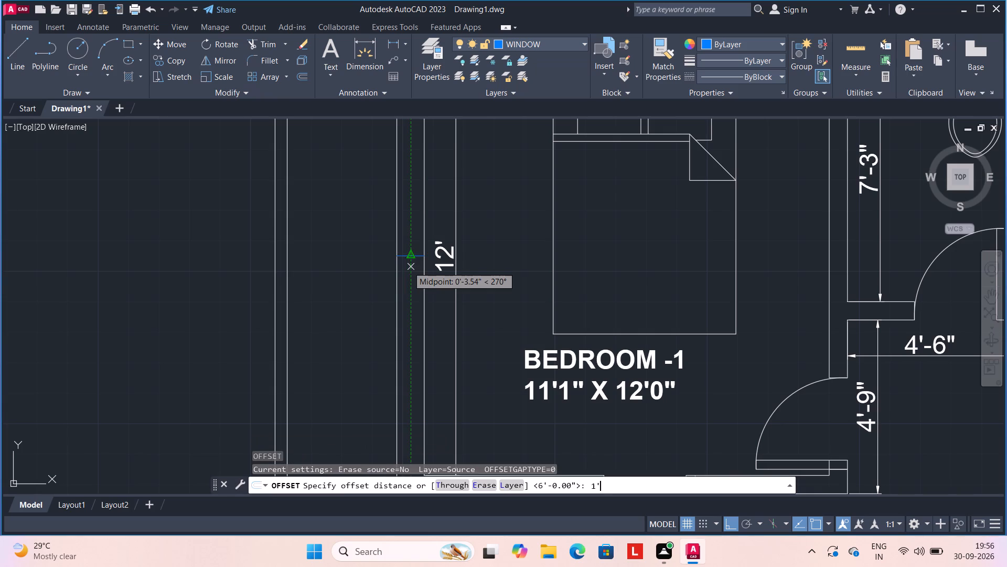
key(shift+quotedbl)
key(Return)
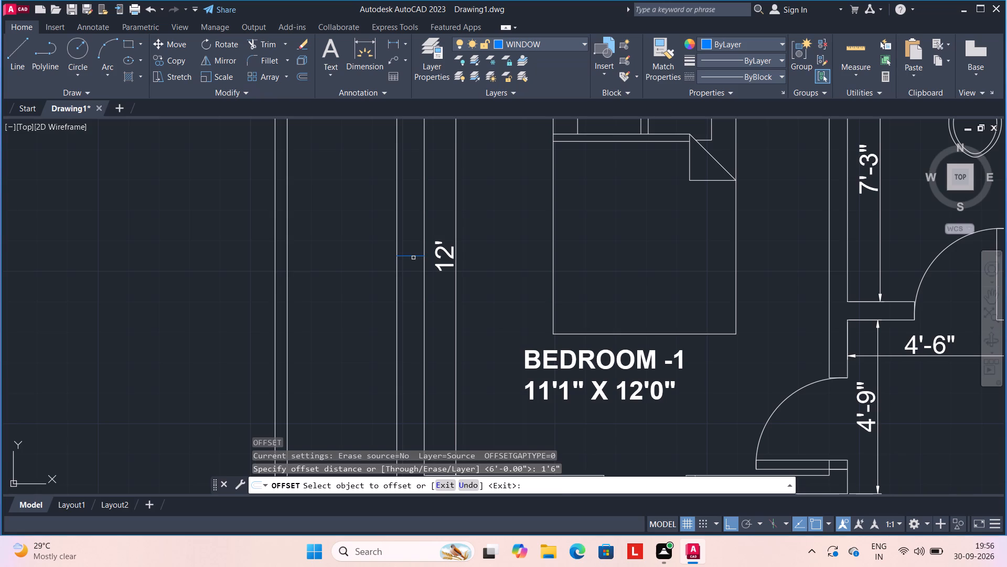
click(413, 258)
click(410, 209)
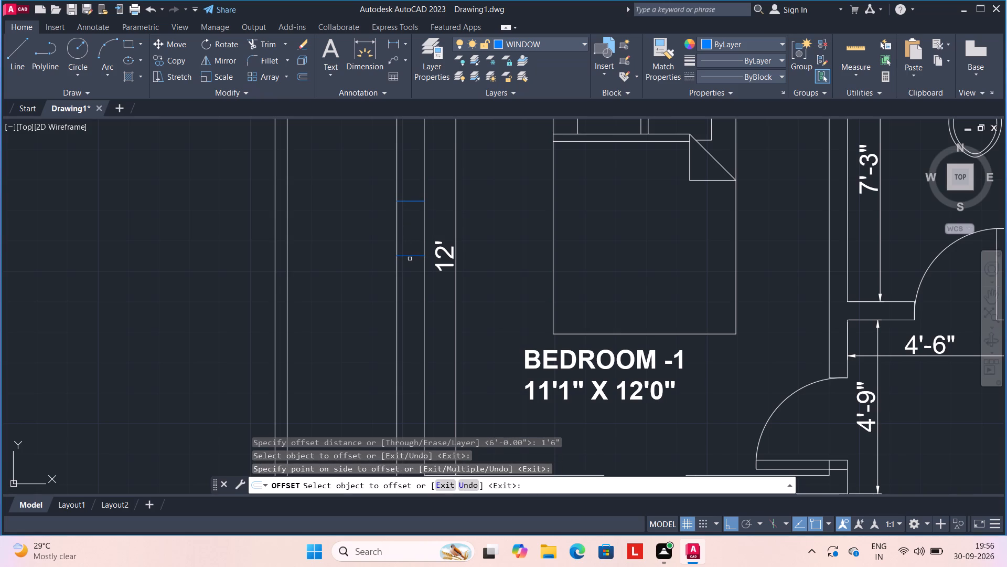
click(409, 255)
click(410, 277)
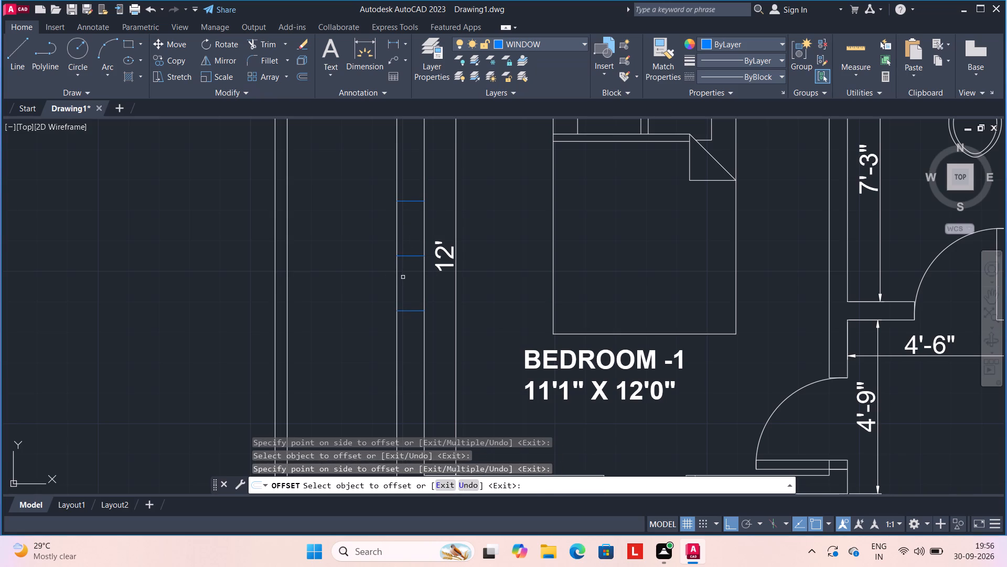
scroll(403, 277, up, 1)
key(Escape)
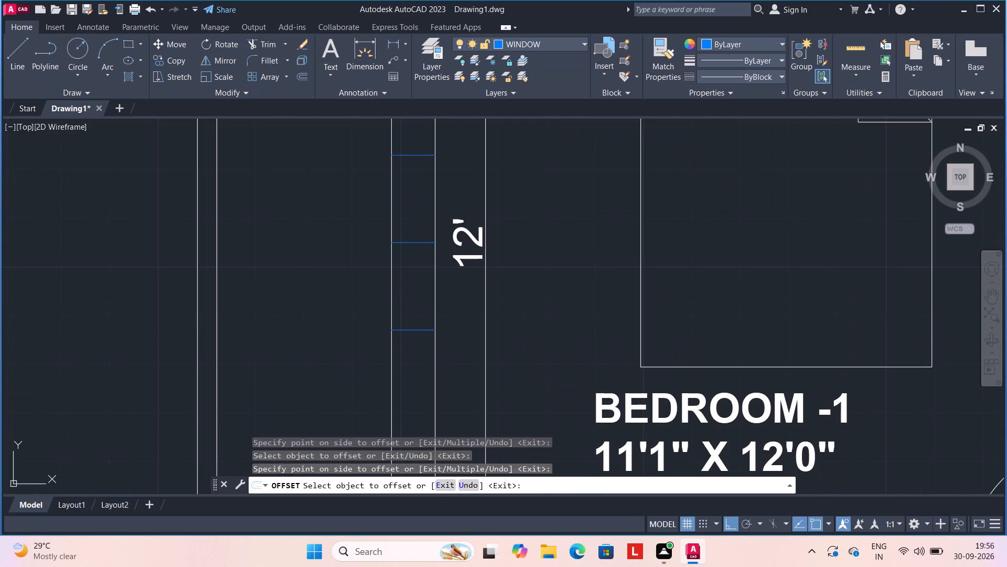
Trim both wall lines between the two offset lines and remove the middle line to open Bedroom-1's window gap.
text(TR)
key(space)
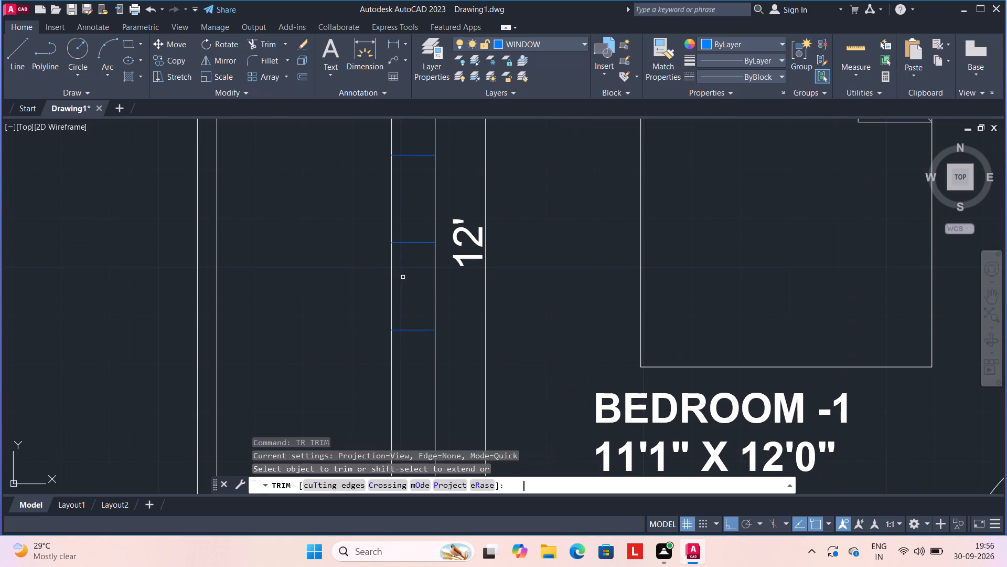
click(368, 290)
click(447, 293)
click(379, 178)
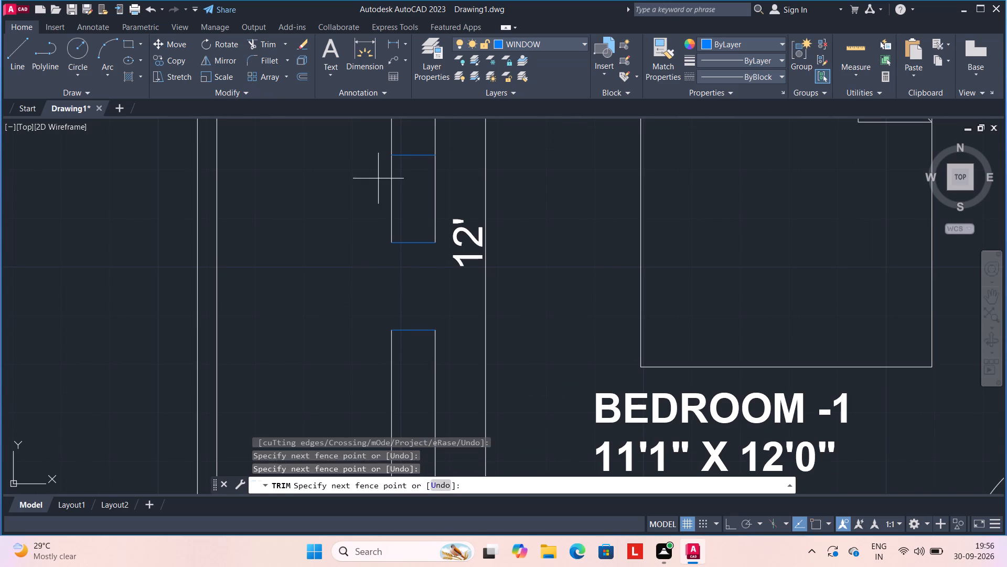
click(455, 178)
click(404, 222)
click(405, 279)
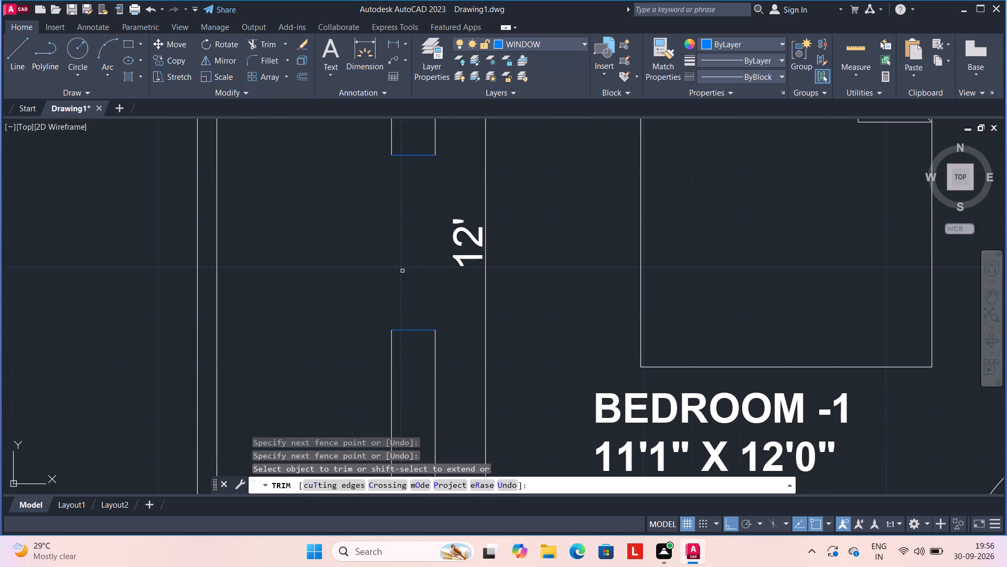
key(Escape)
Draw a centre line along the window opening between the midpoints of its two end lines.
text(L)
key(space)
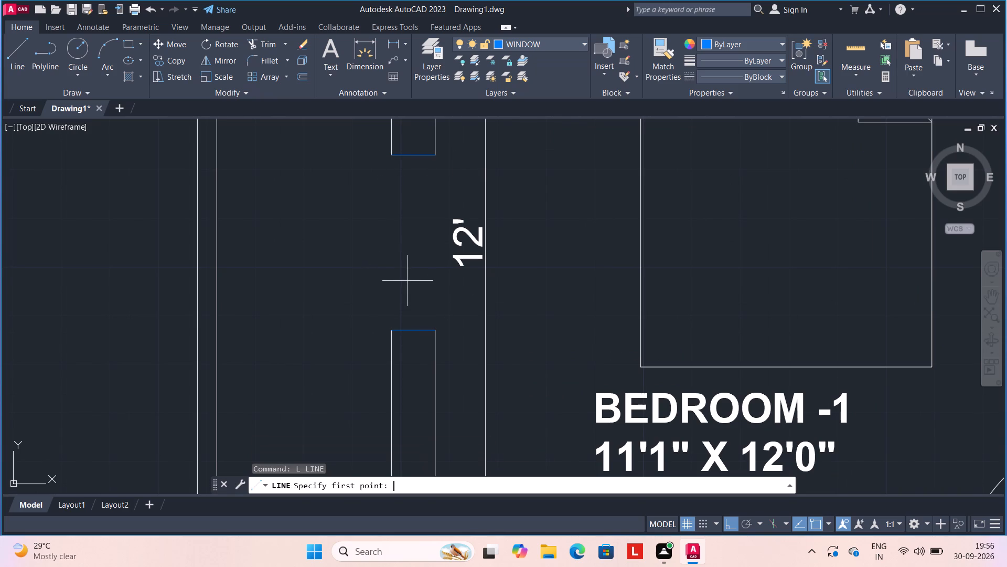
click(411, 332)
click(414, 157)
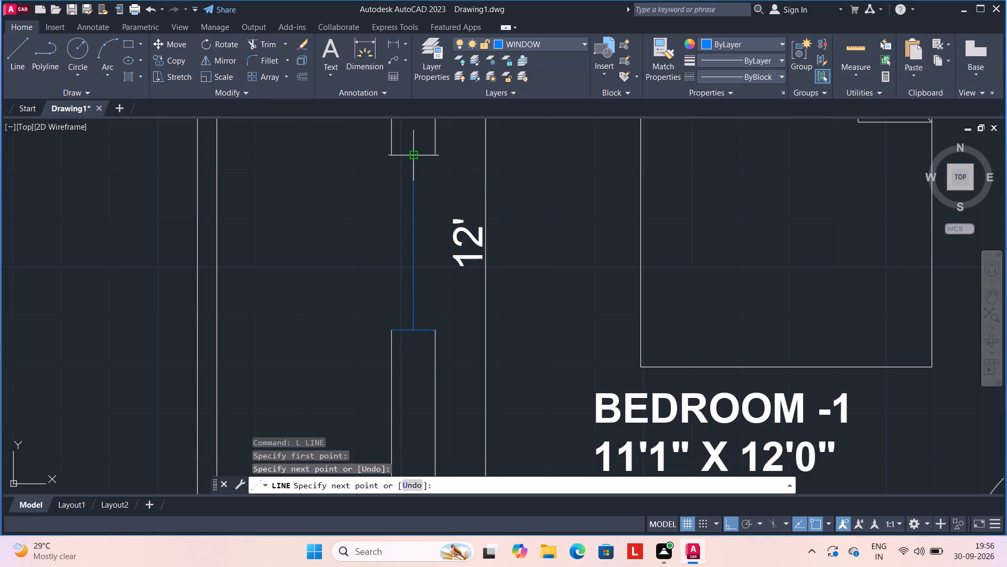
key(Escape)
Offset the centre line of Bedroom-1's window opening 2" to both sides.
key(o)
key(Return)
key(2)
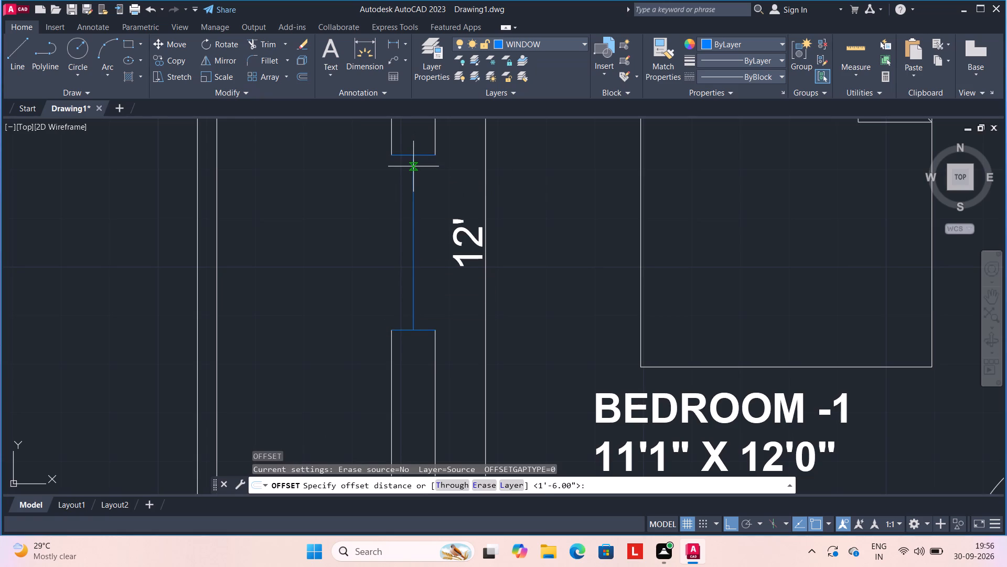
key(shift+quotedbl)
key(Return)
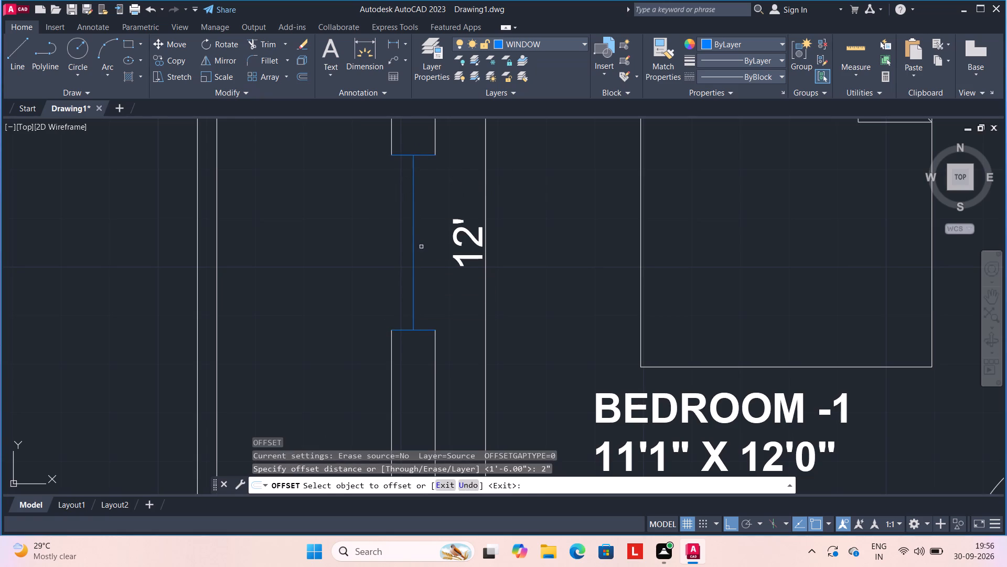
click(414, 258)
click(432, 269)
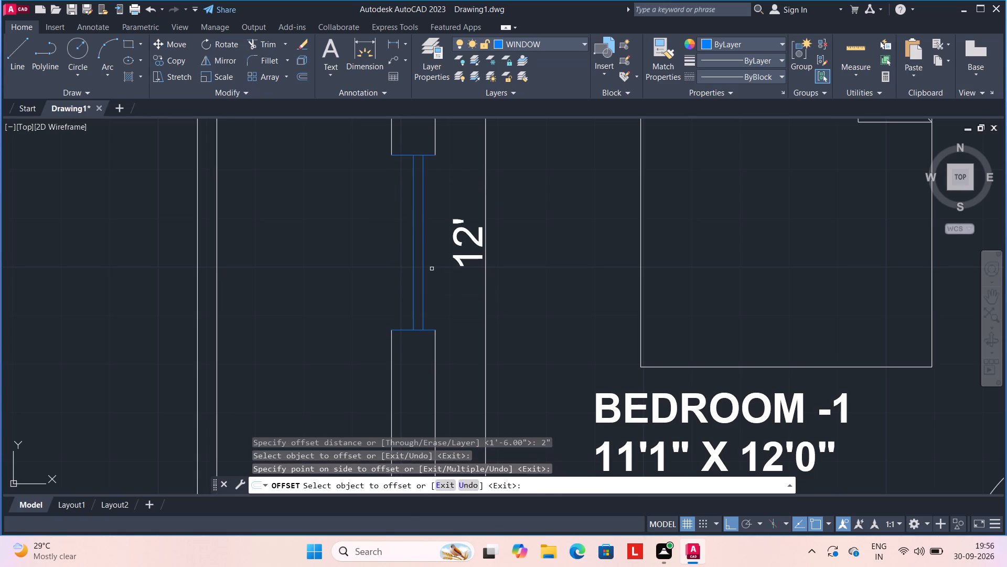
click(412, 264)
click(398, 258)
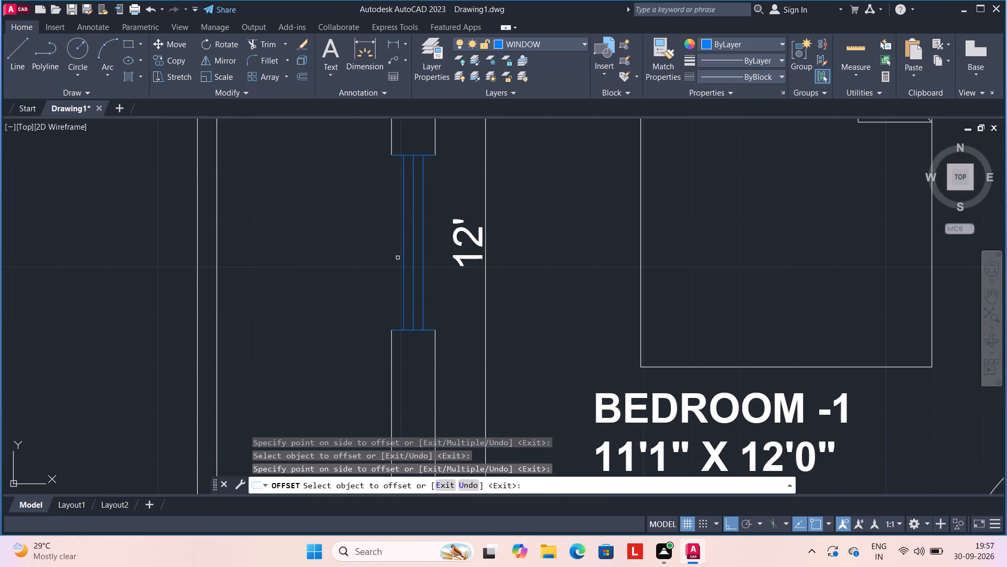
key(Escape)
Draw a line along each wall face of Bedroom-1's window opening, joining the corners of its two end lines.
key(l)
key(space)
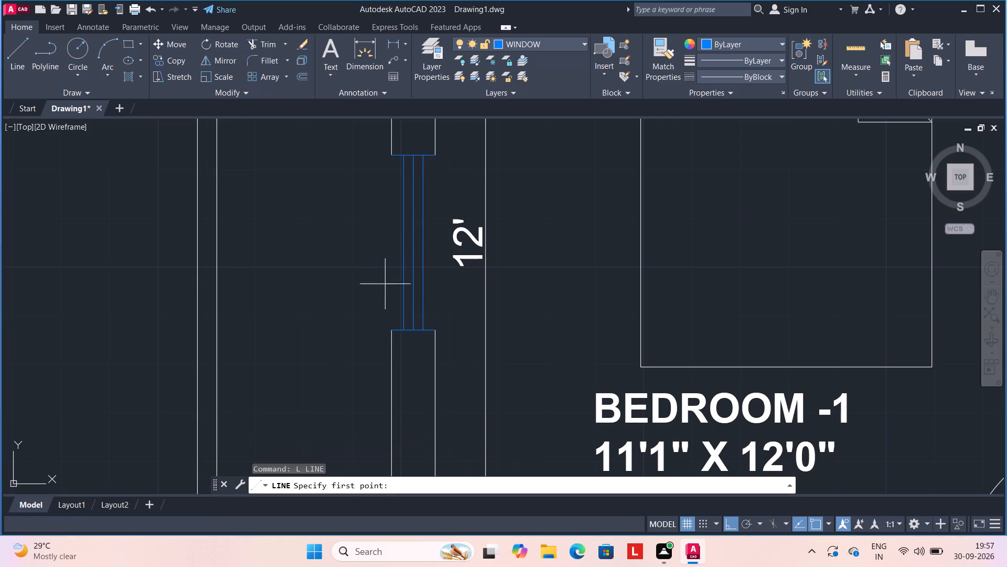
click(392, 329)
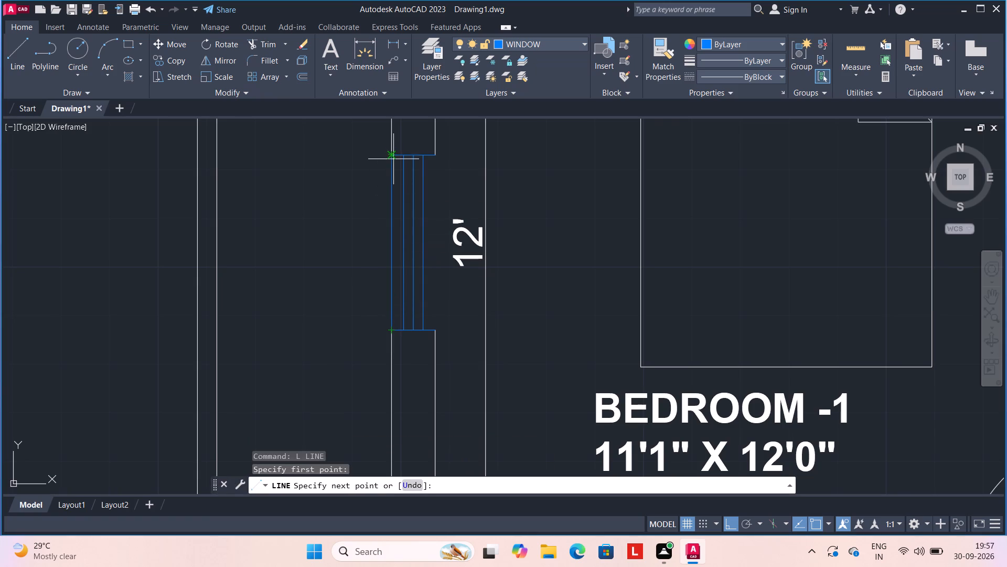
click(393, 155)
key(Escape)
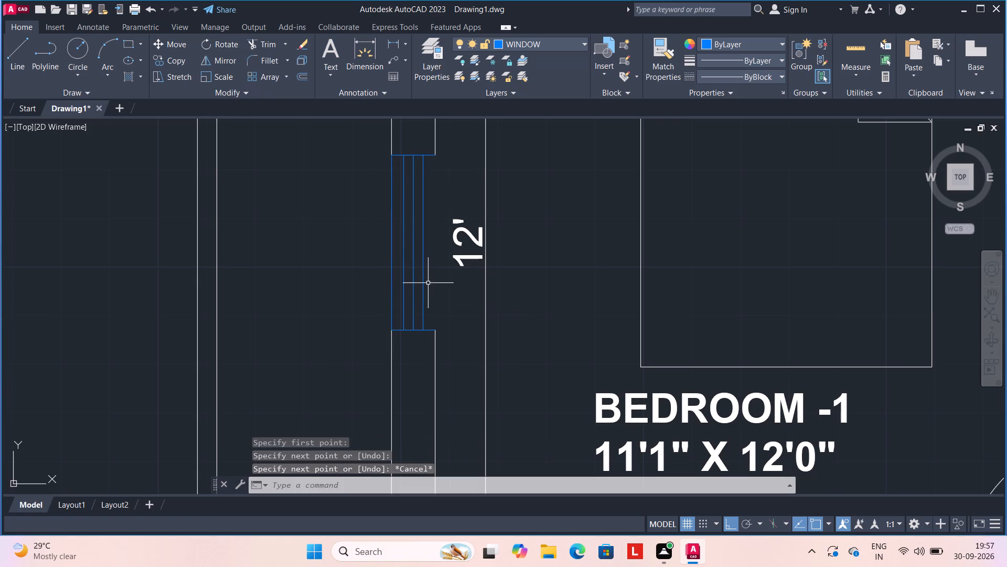
key(l)
key(space)
click(433, 330)
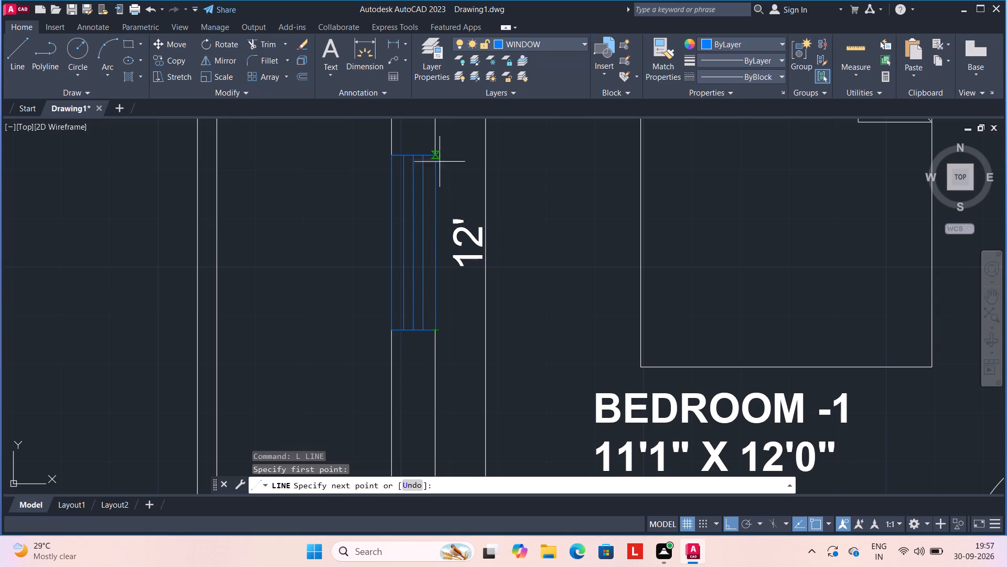
click(435, 156)
key(space)
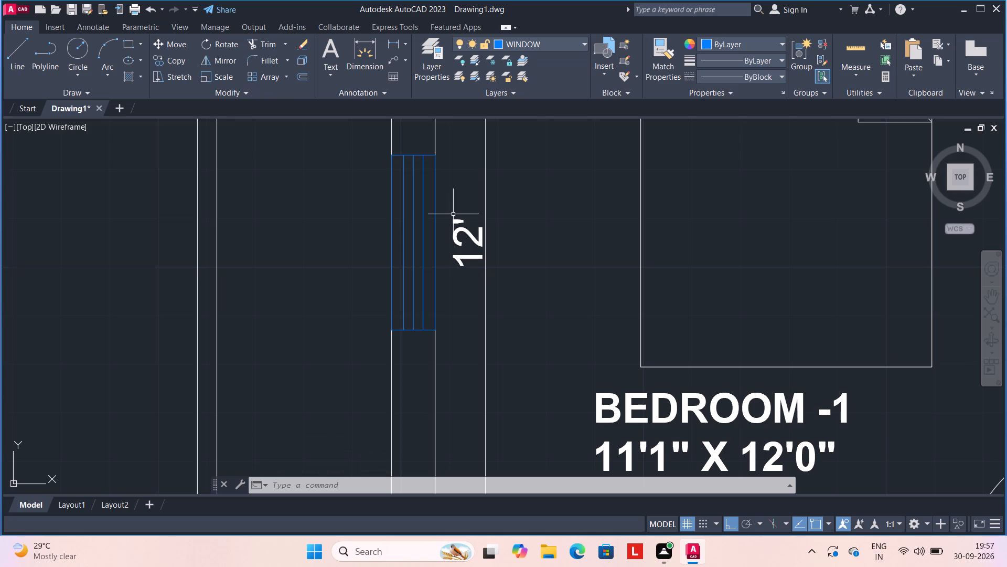
Delete the centre line of Bedroom-1's window, keeping the two offset lines beside it.
click(412, 249)
key(Delete)
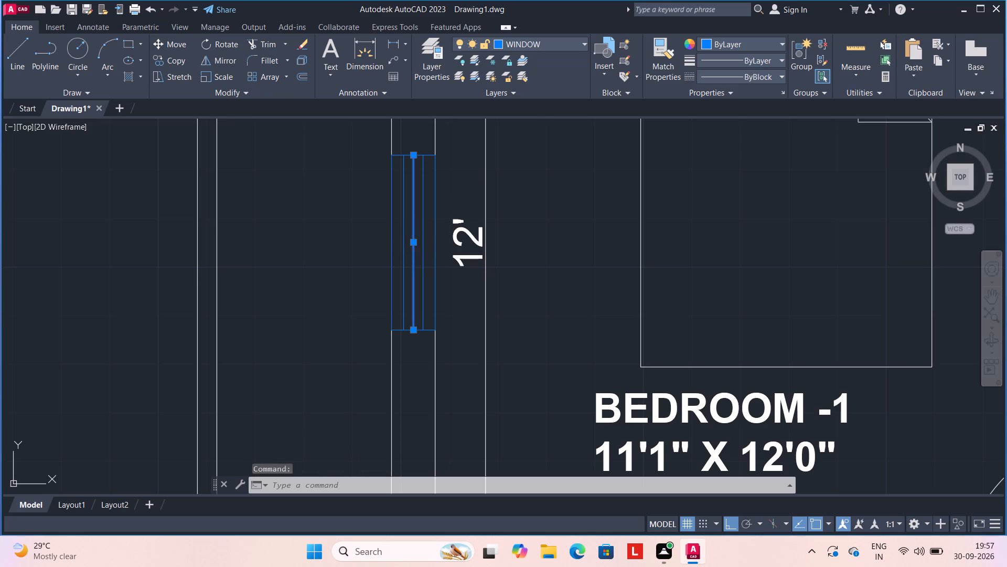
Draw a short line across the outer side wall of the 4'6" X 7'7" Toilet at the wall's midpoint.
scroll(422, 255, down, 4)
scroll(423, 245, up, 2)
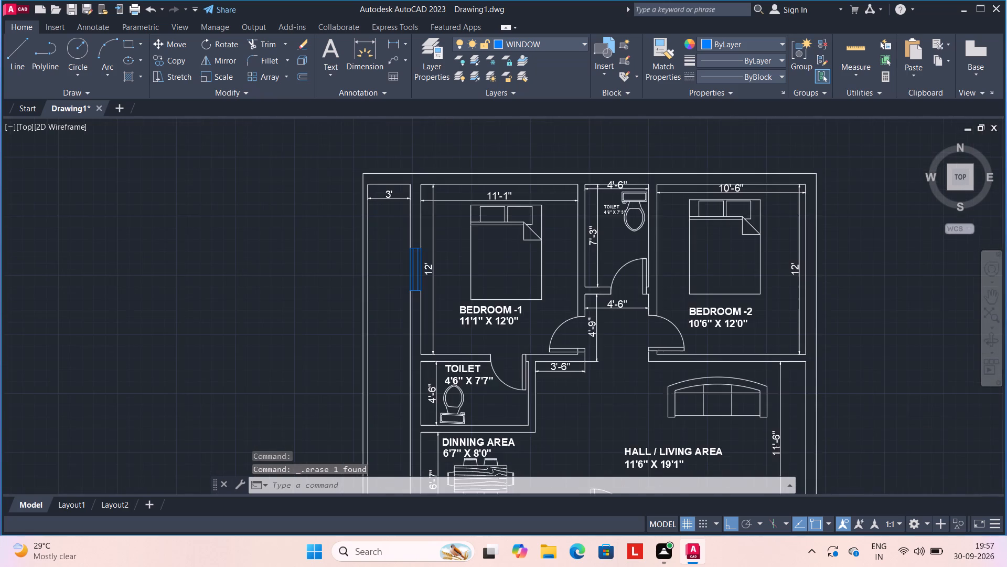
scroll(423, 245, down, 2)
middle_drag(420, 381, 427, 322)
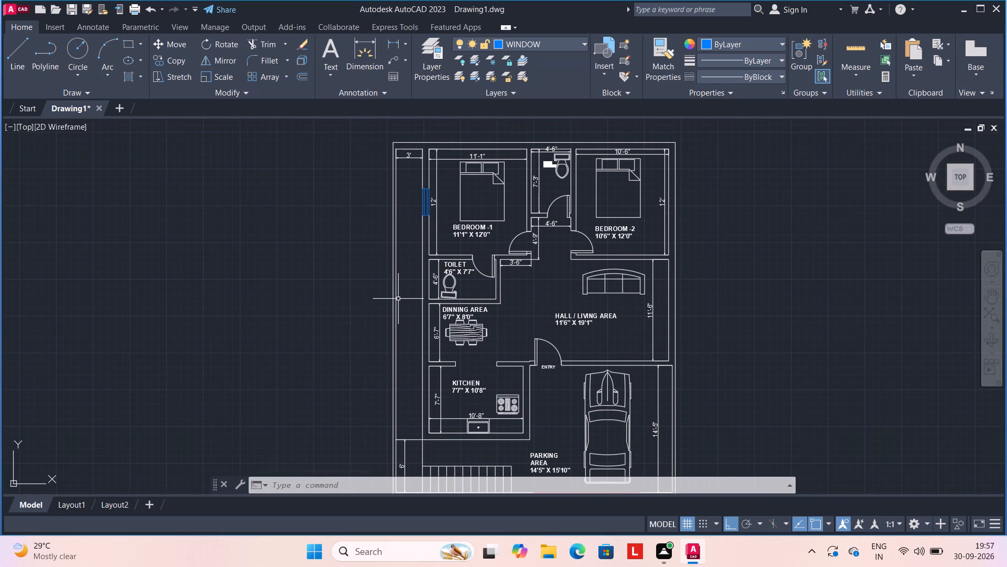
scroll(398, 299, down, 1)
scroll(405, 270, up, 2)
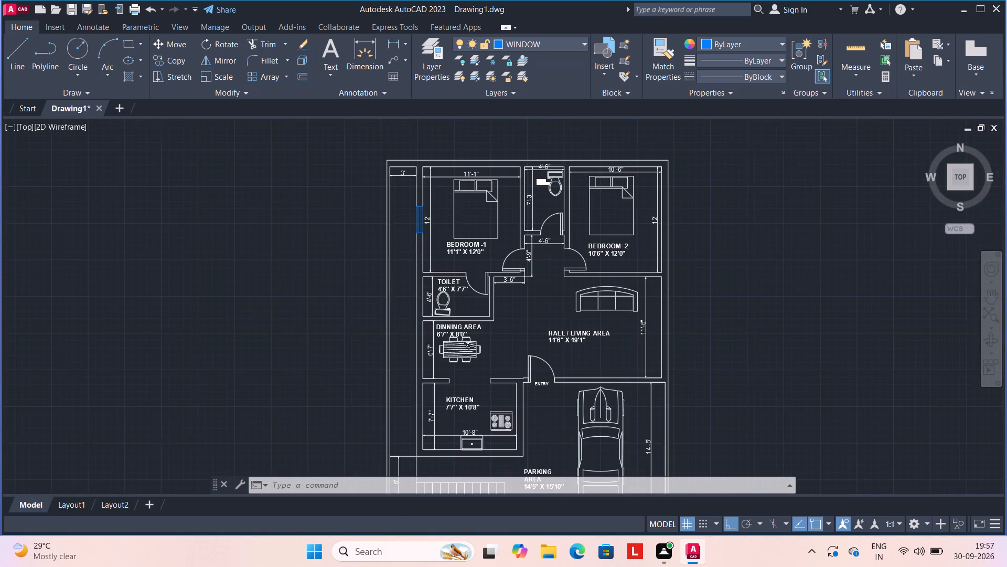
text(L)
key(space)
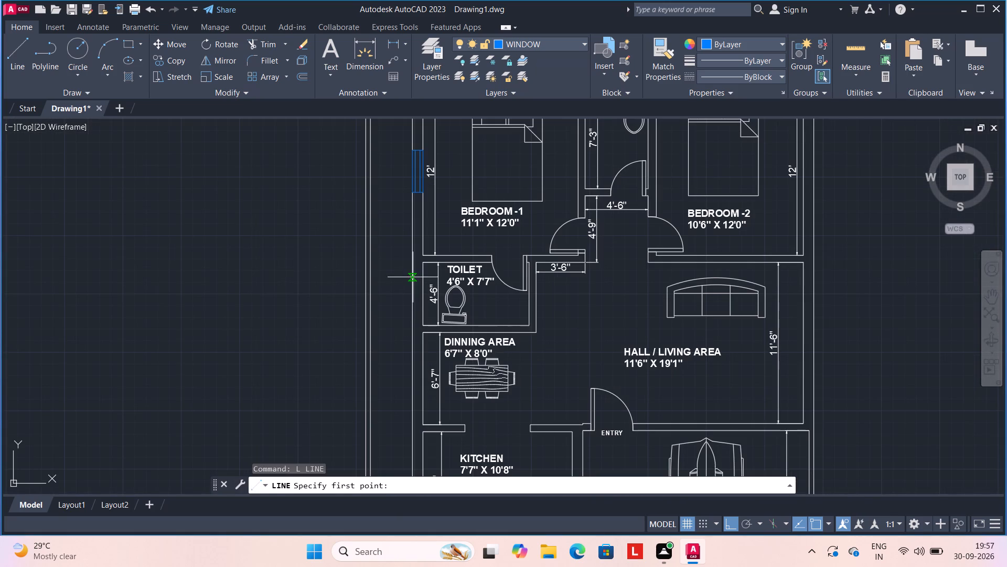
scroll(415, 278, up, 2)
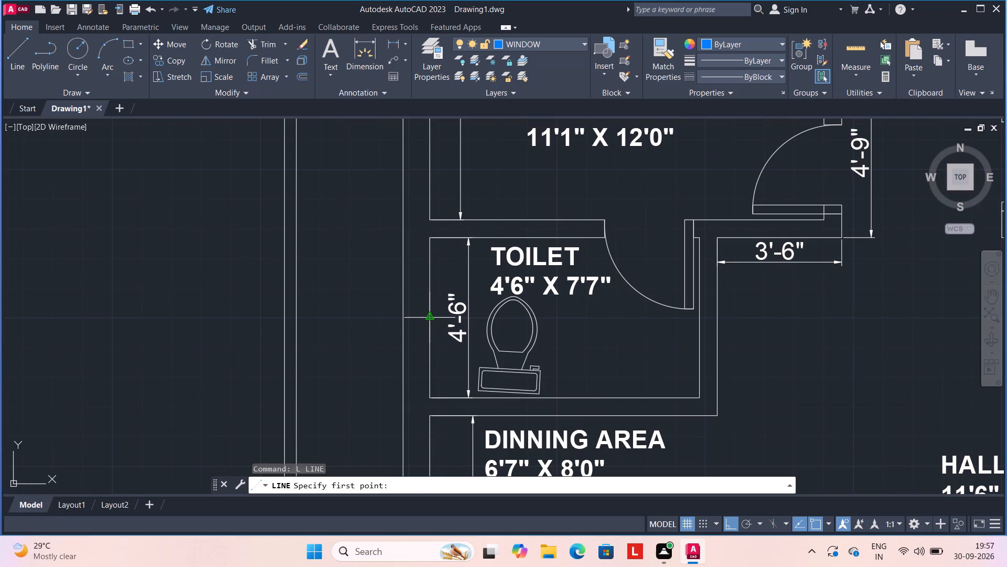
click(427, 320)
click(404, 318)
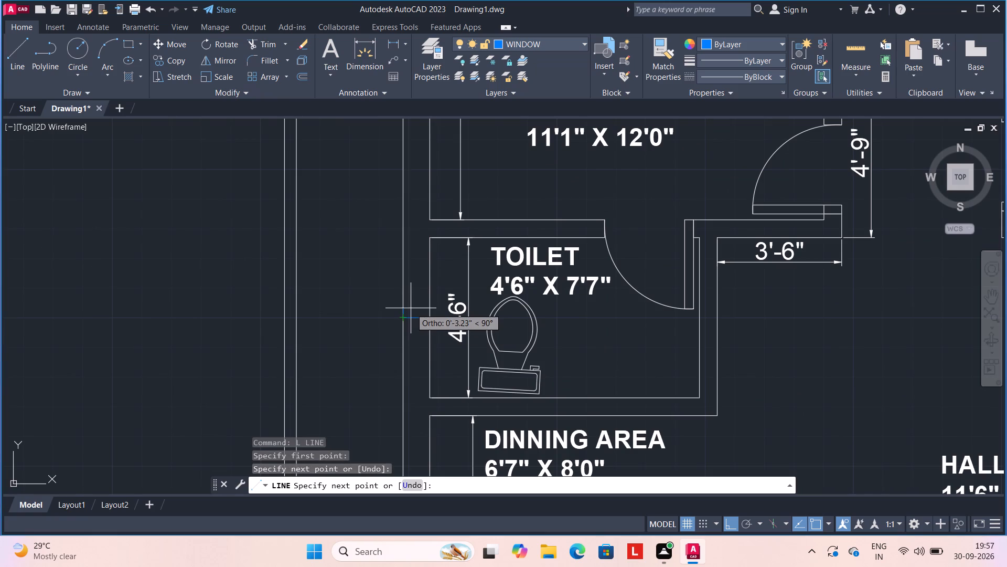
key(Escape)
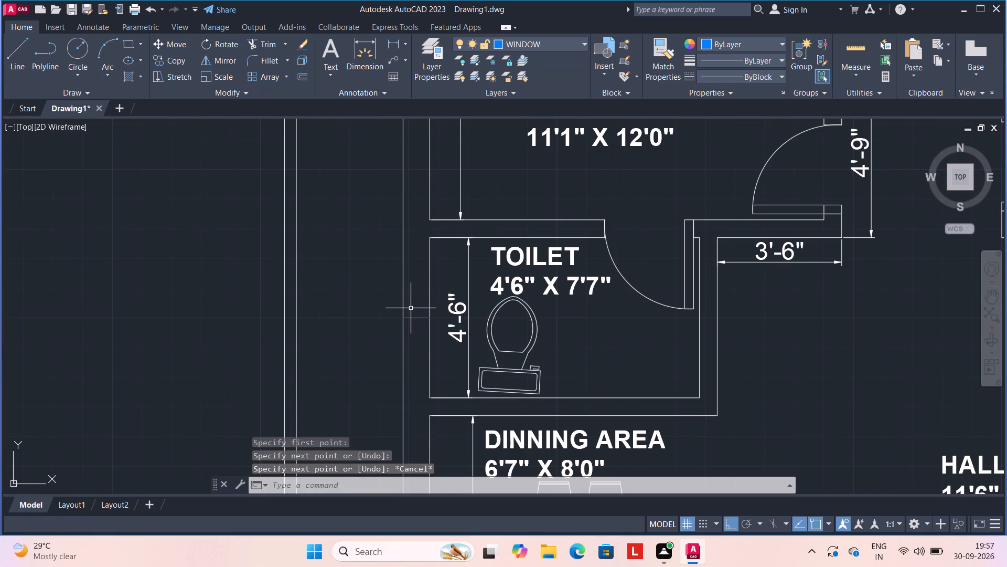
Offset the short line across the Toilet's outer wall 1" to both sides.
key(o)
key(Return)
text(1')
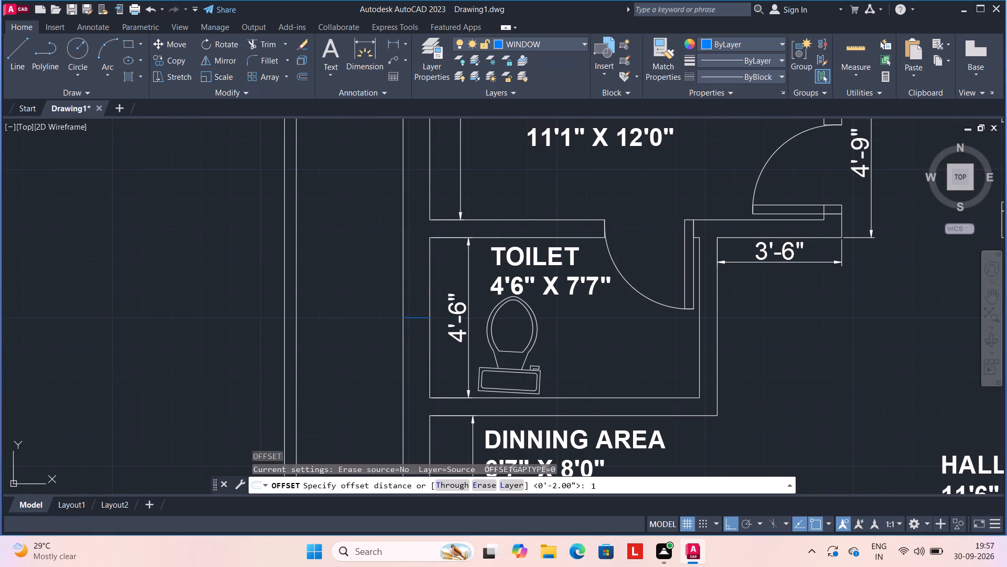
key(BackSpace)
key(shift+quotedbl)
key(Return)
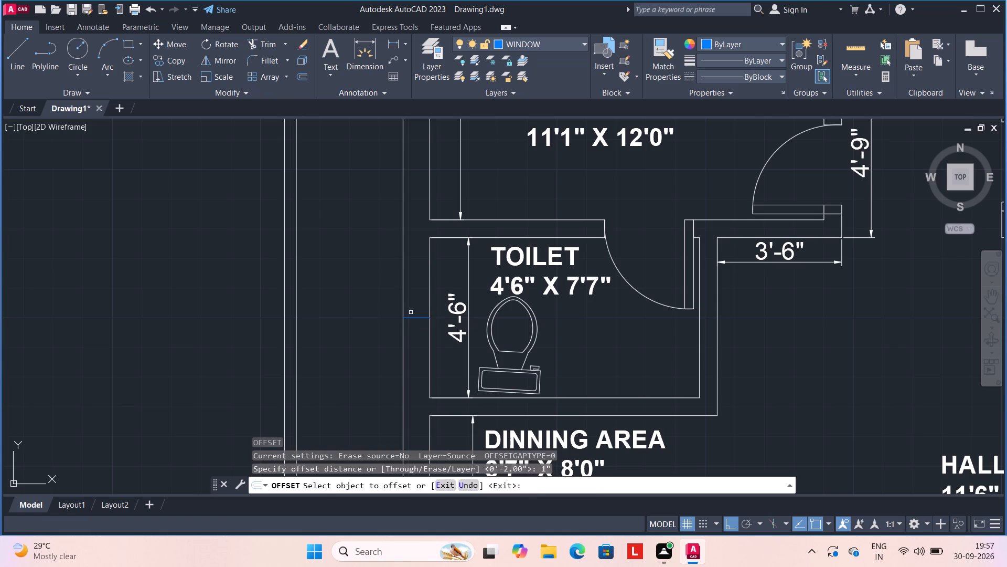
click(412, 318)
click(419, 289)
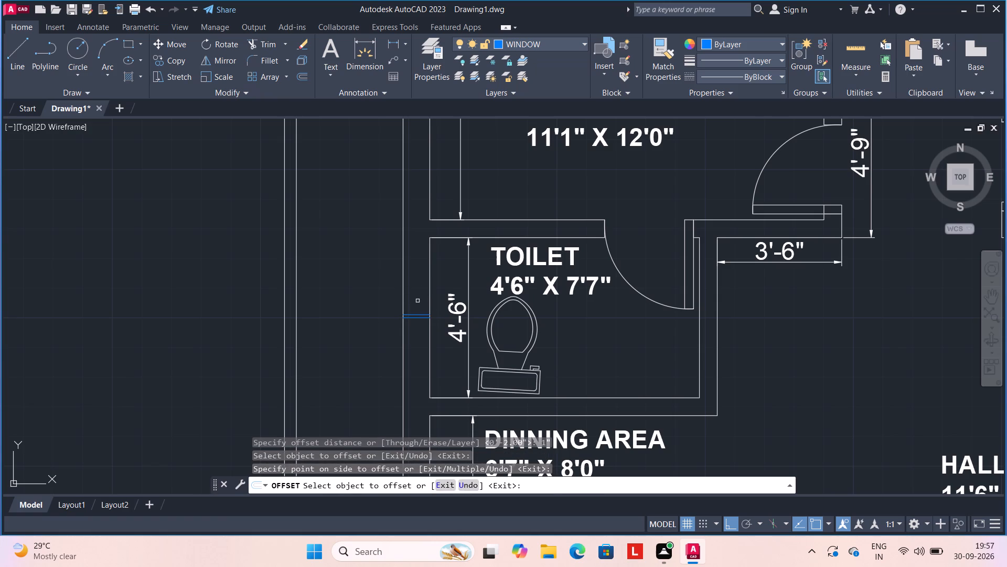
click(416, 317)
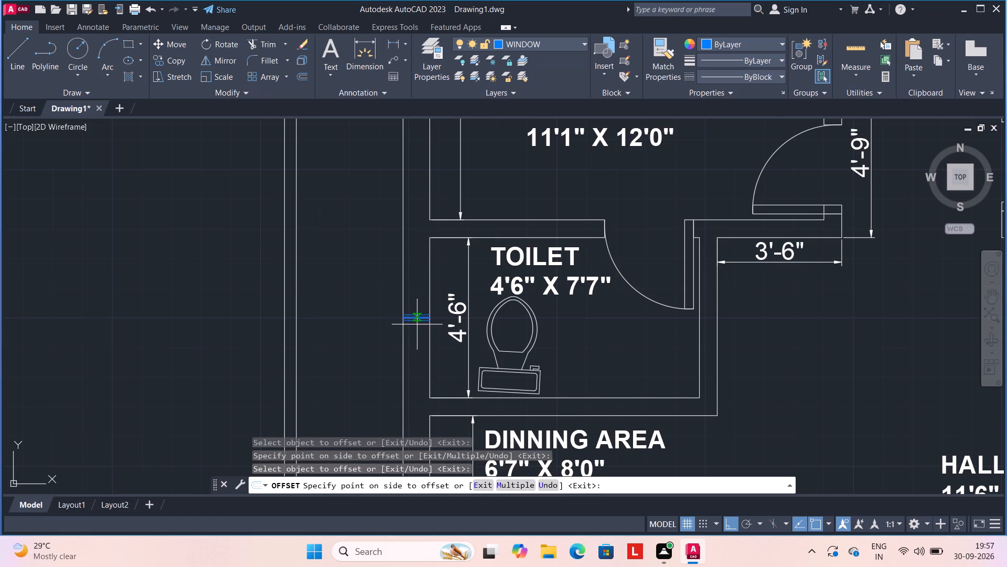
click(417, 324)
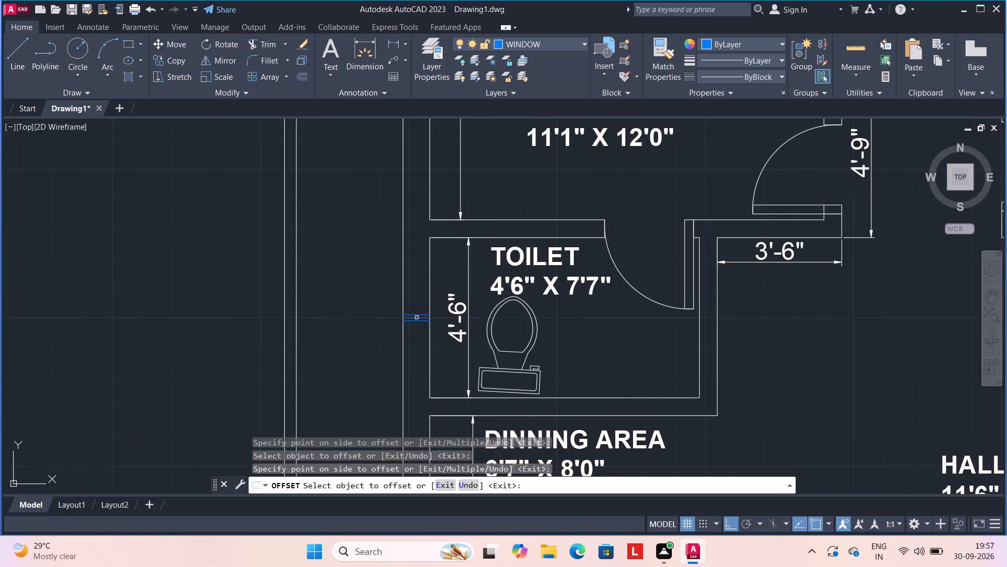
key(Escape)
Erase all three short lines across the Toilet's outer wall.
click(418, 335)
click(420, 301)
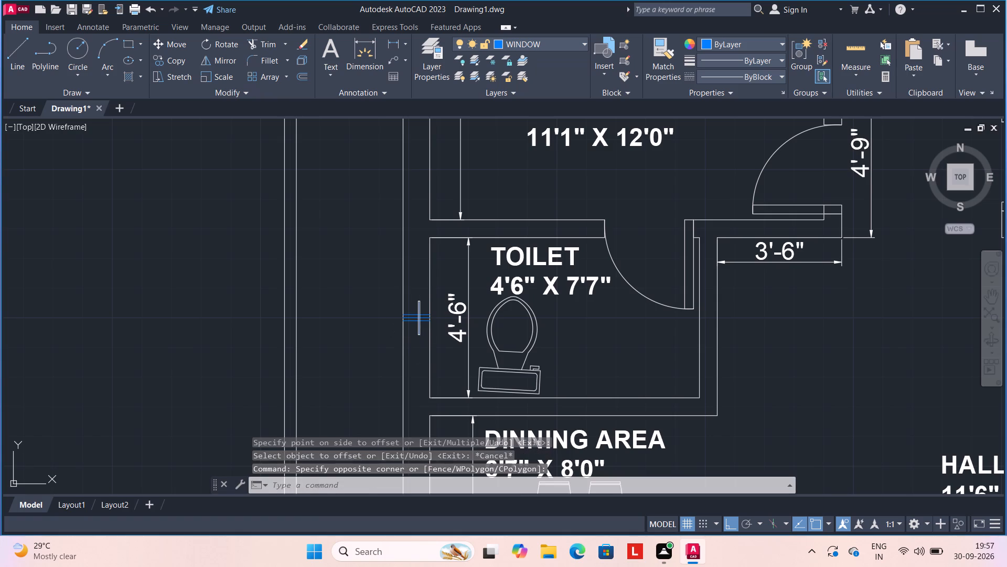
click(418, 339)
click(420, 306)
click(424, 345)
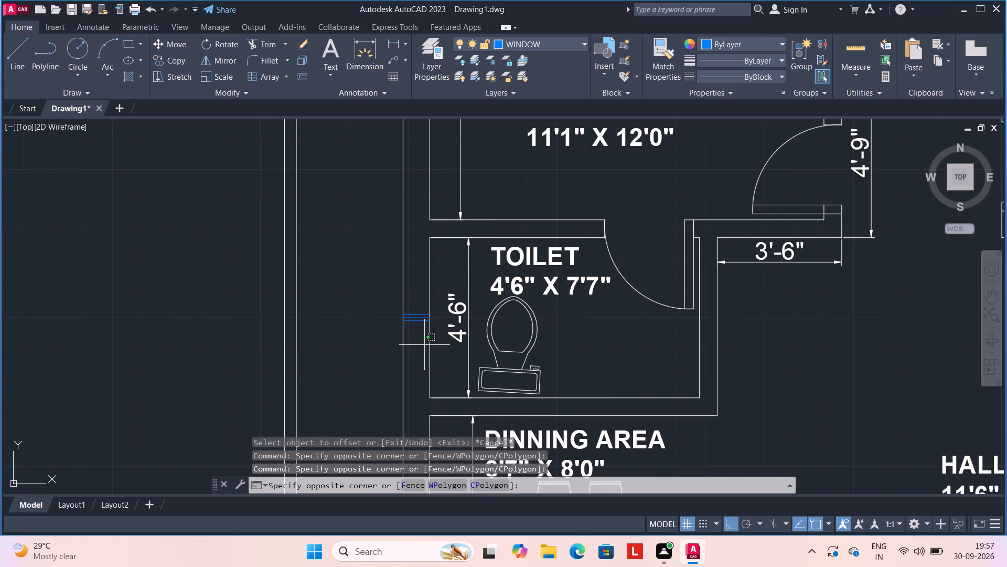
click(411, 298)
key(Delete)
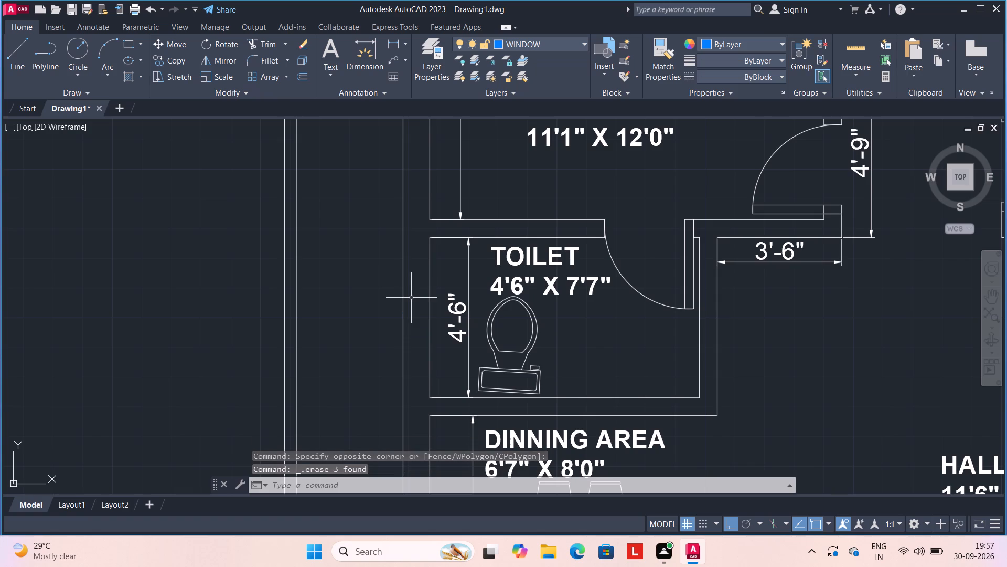
Draw a short window line across the thickness of the 4'6" X 7'7" Toilet's outer side wall at its midpoint.
text(L)
key(space)
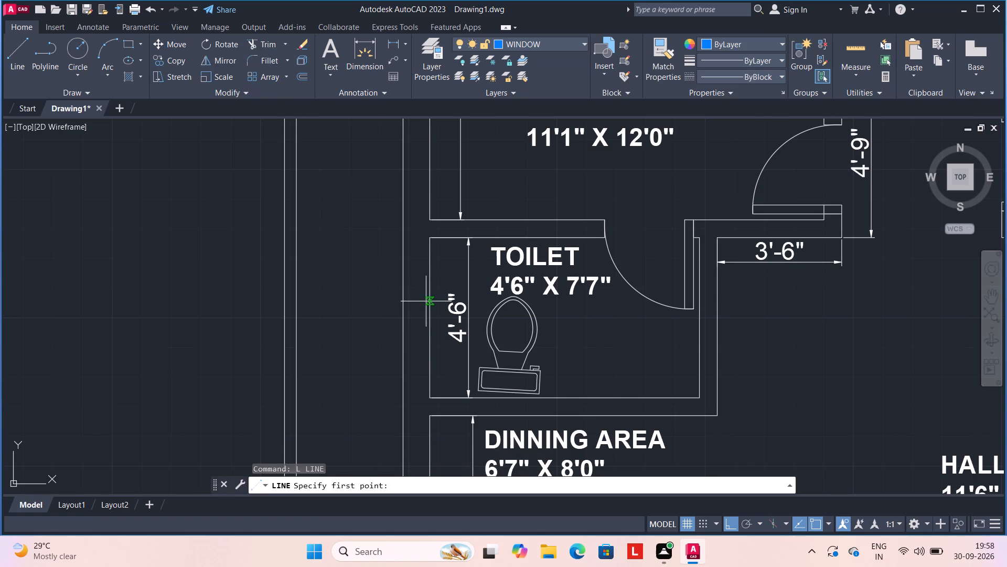
click(428, 313)
click(403, 320)
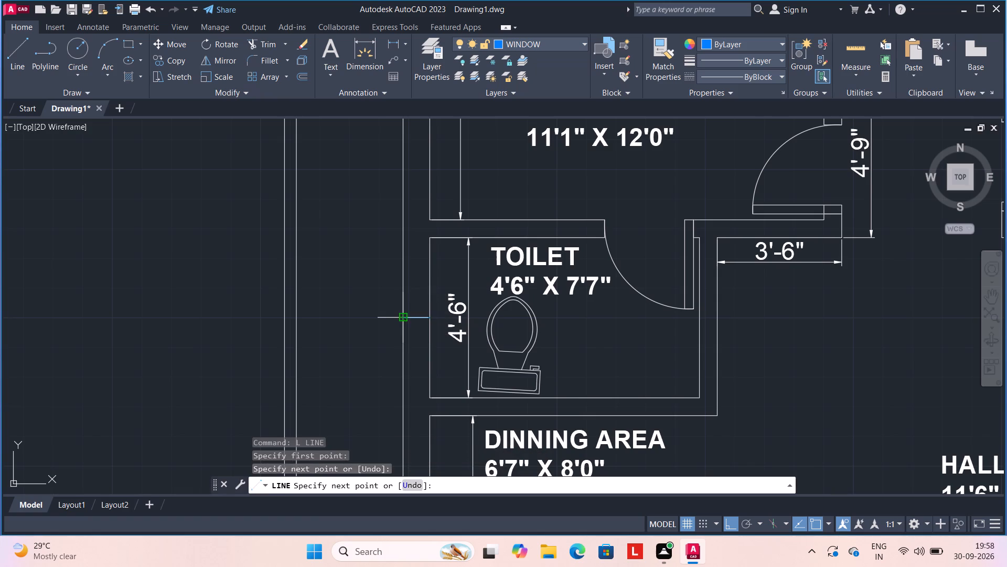
key(Escape)
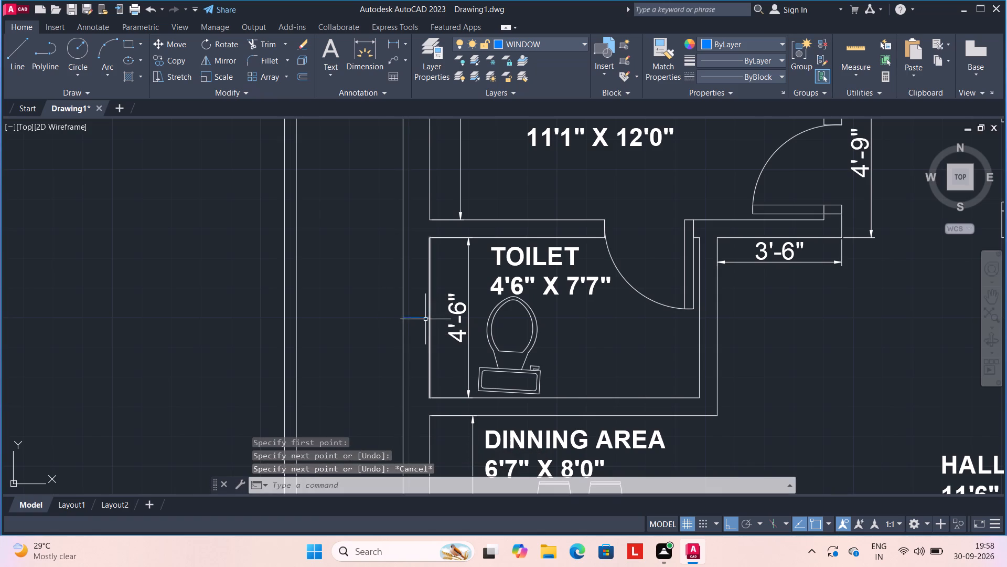
Offset the Toilet's short window line 6" to both sides along the outer side wall.
key(o)
key(Return)
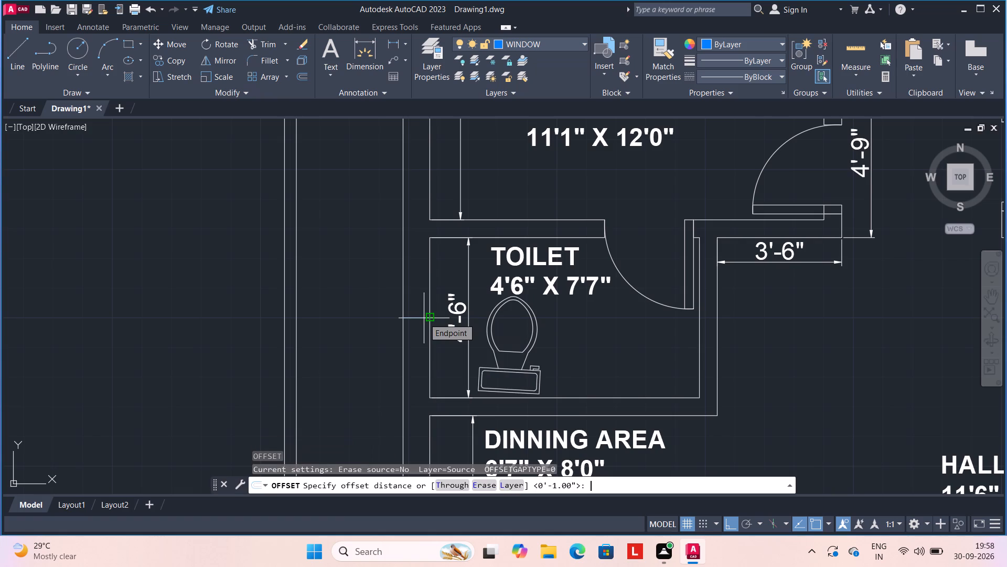
text(6")
key(Return)
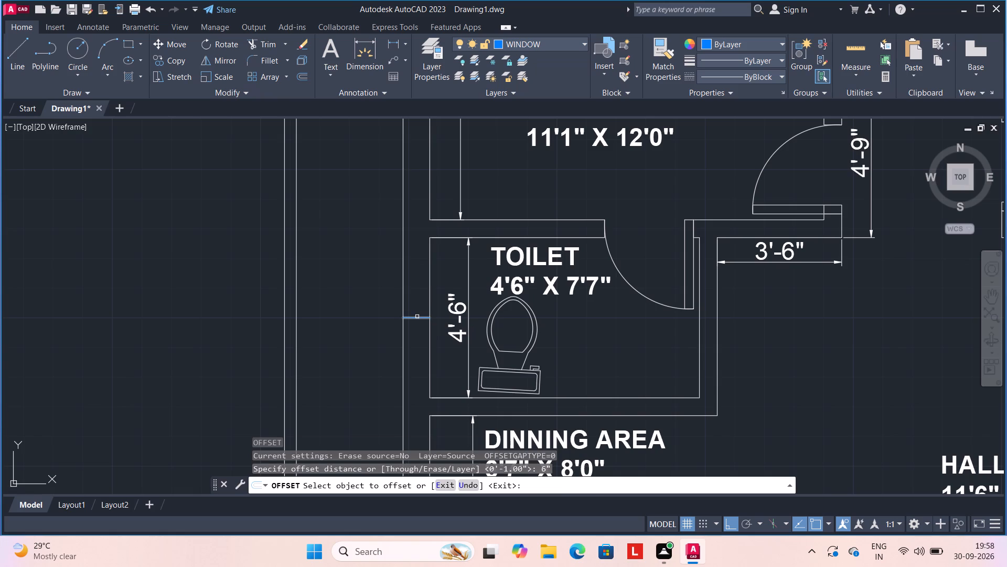
click(417, 317)
click(421, 277)
click(408, 317)
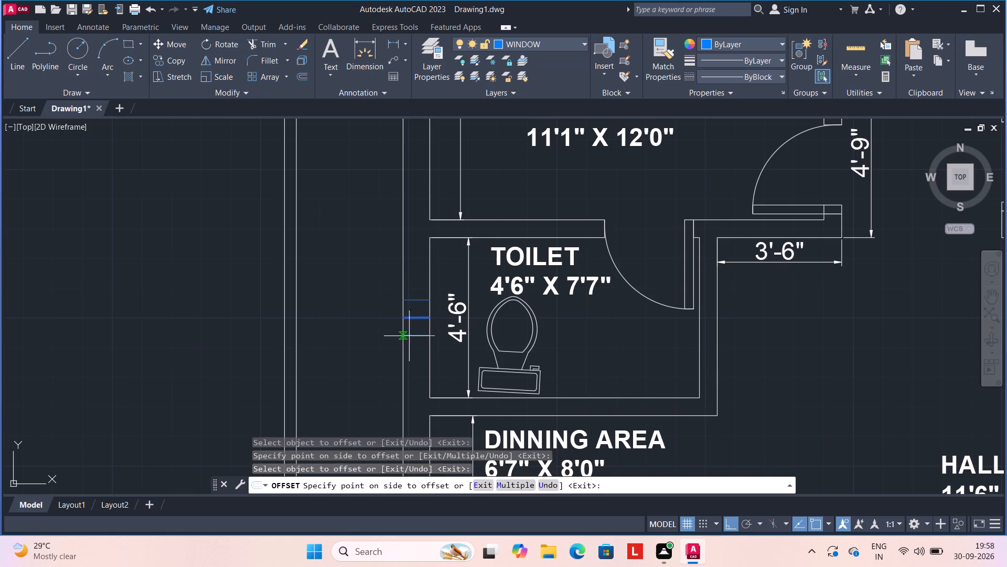
click(411, 339)
key(Escape)
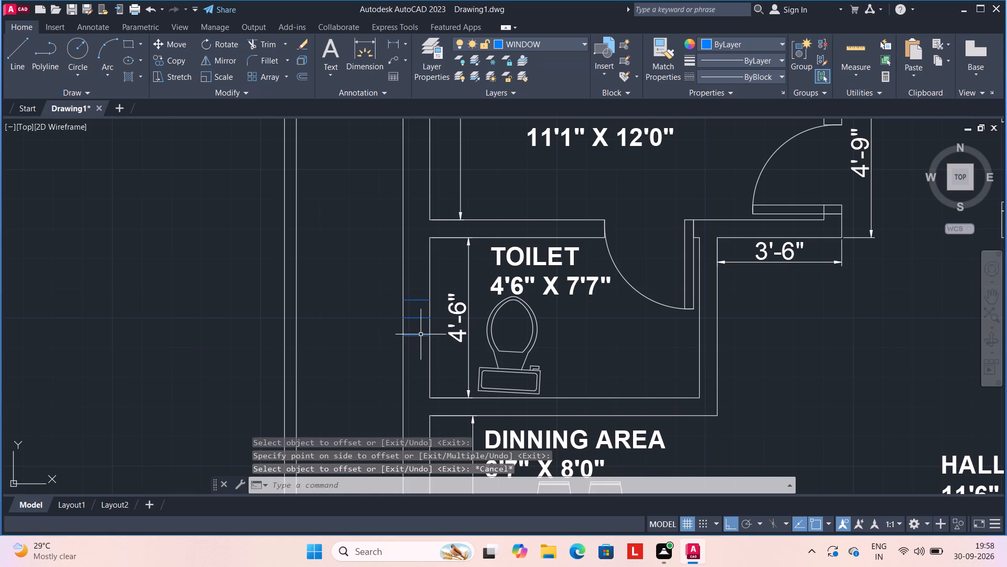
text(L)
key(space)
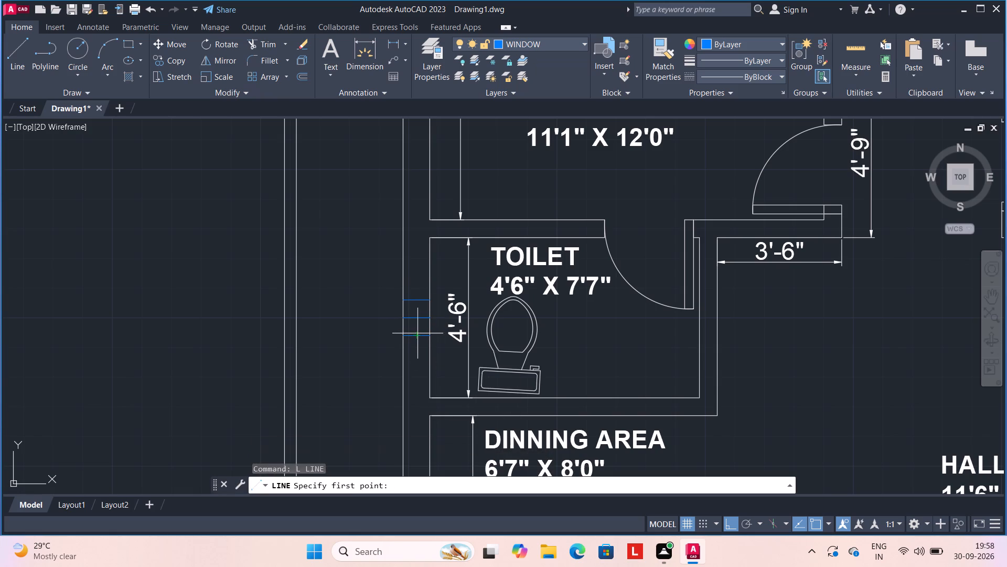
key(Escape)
Trim away the Toilet's middle short window line and both wall lines between the two outer short lines to open the wall.
text(TR)
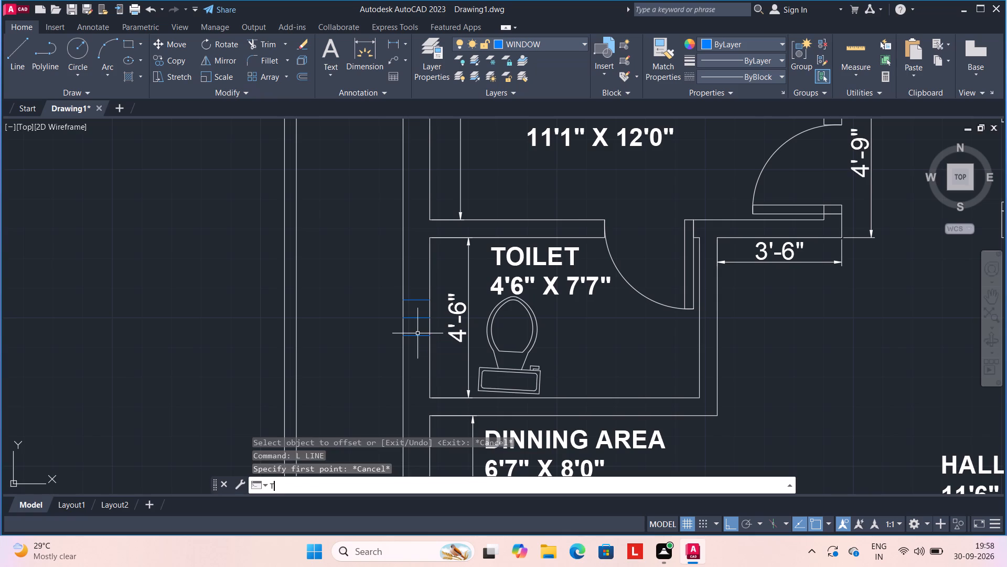
key(space)
click(417, 316)
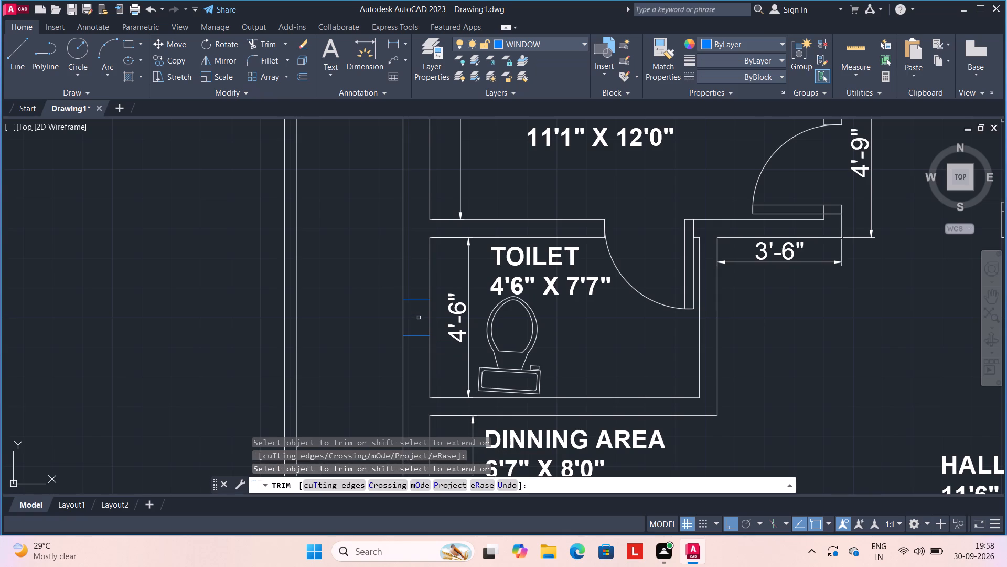
click(437, 319)
click(390, 314)
key(Escape)
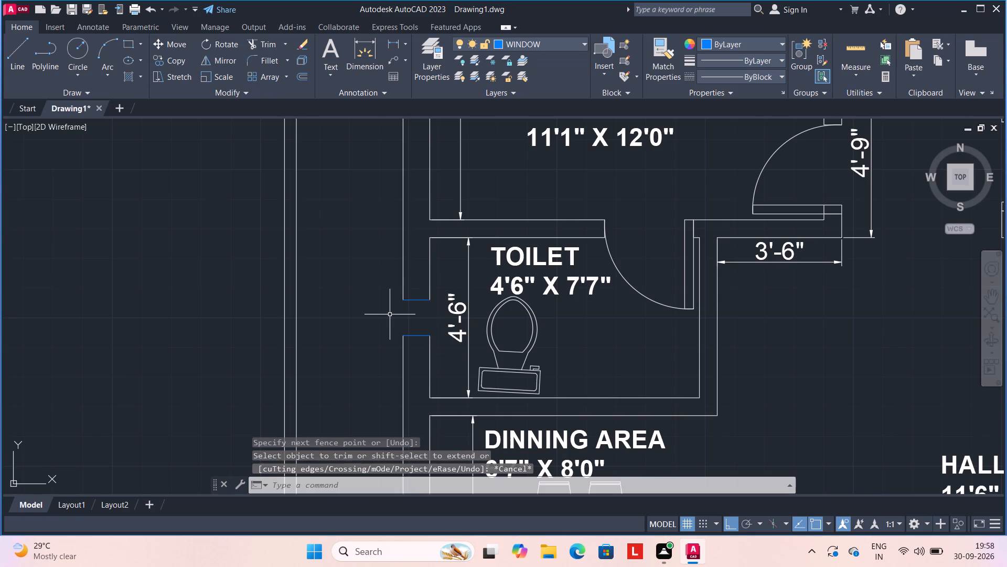
Draw a centre line through the Toilet's window opening, joining the midpoints of the two short end lines.
text(L)
key(space)
scroll(410, 321, up, 2)
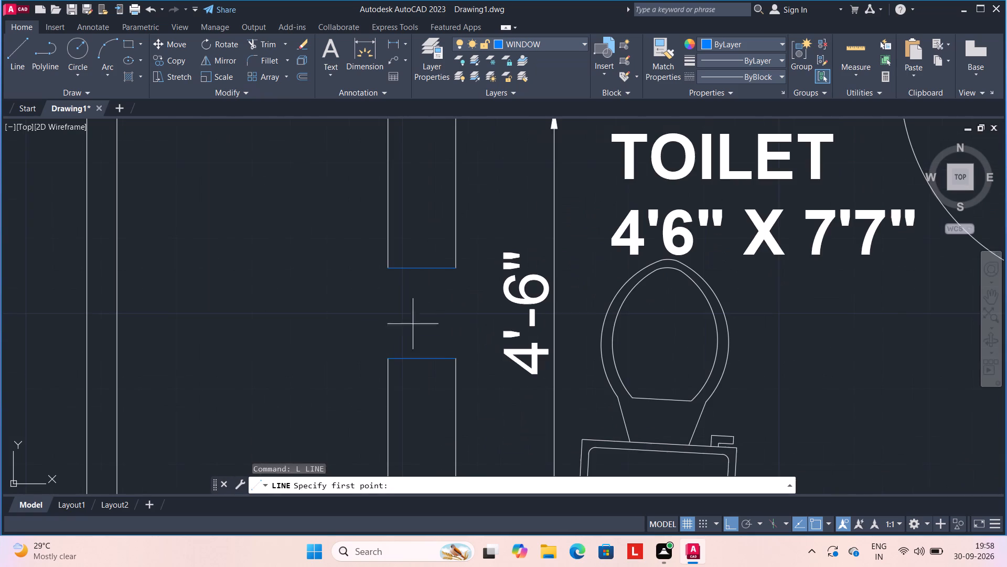
click(419, 361)
click(423, 267)
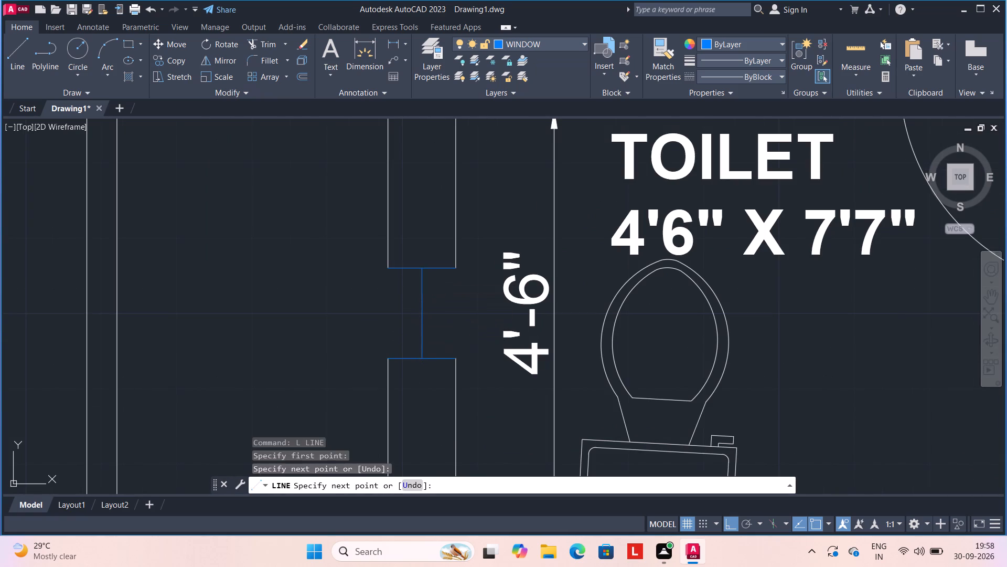
key(Escape)
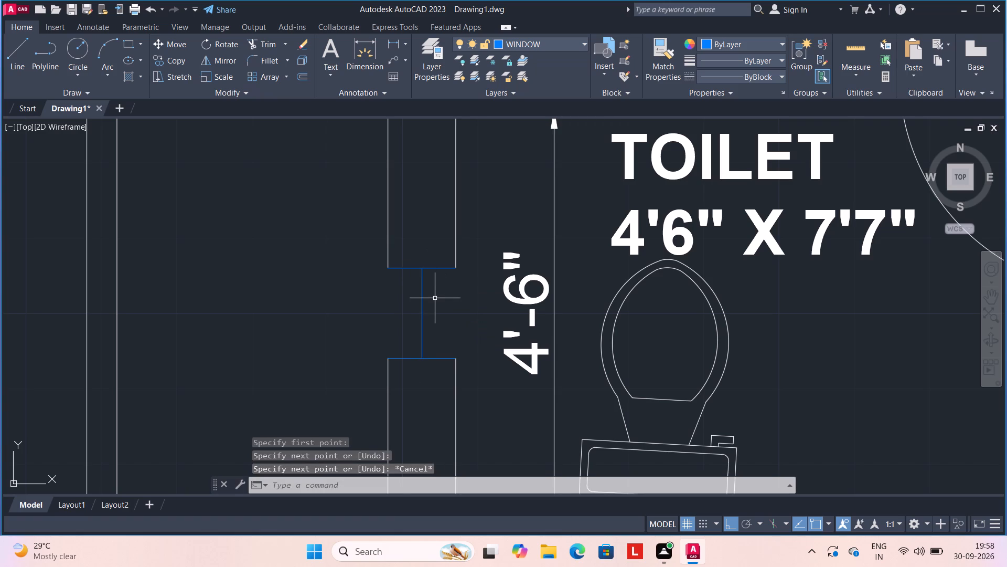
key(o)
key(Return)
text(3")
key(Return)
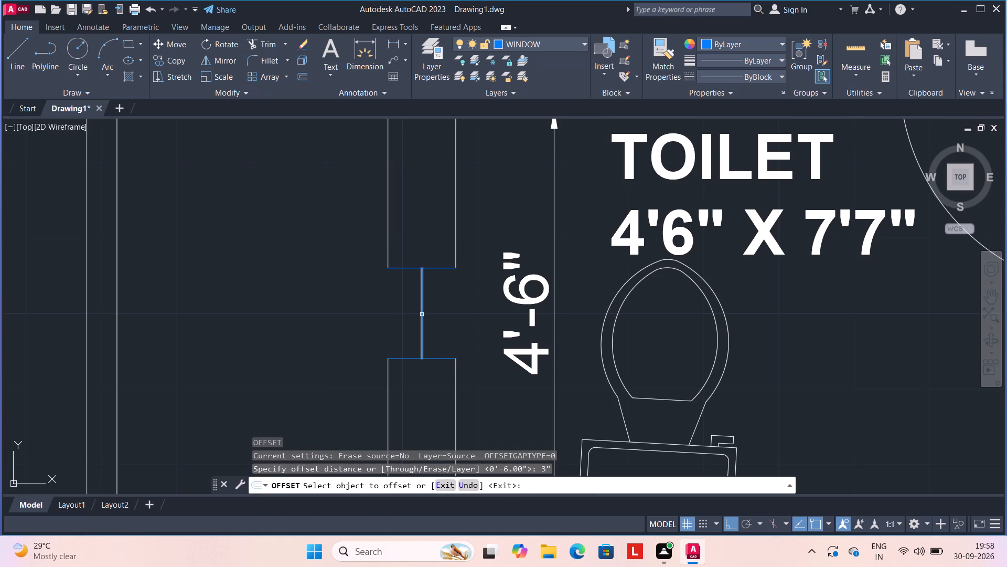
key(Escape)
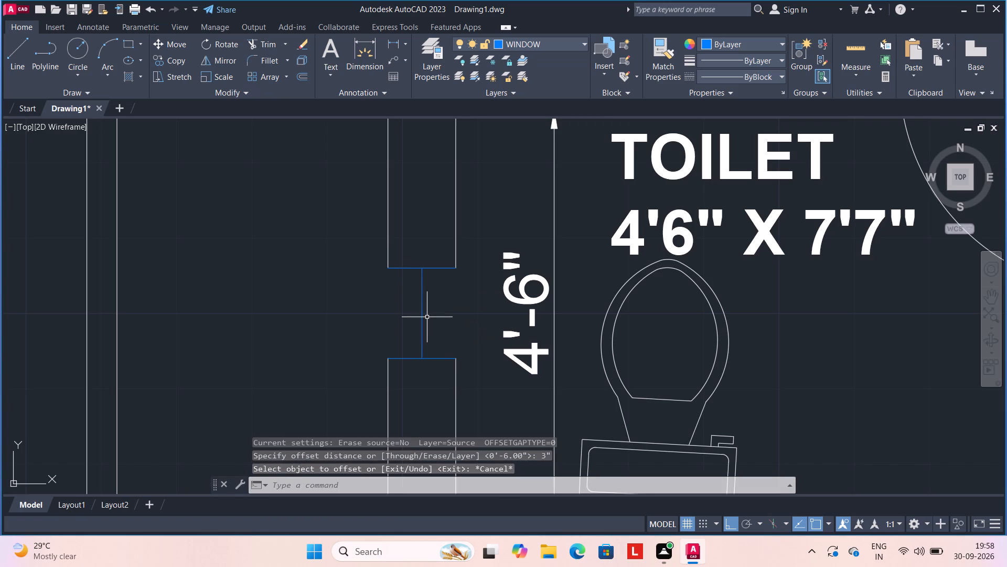
Offset the centre line of the Toilet's window 1" to both sides.
key(o)
key(Return)
text(1")
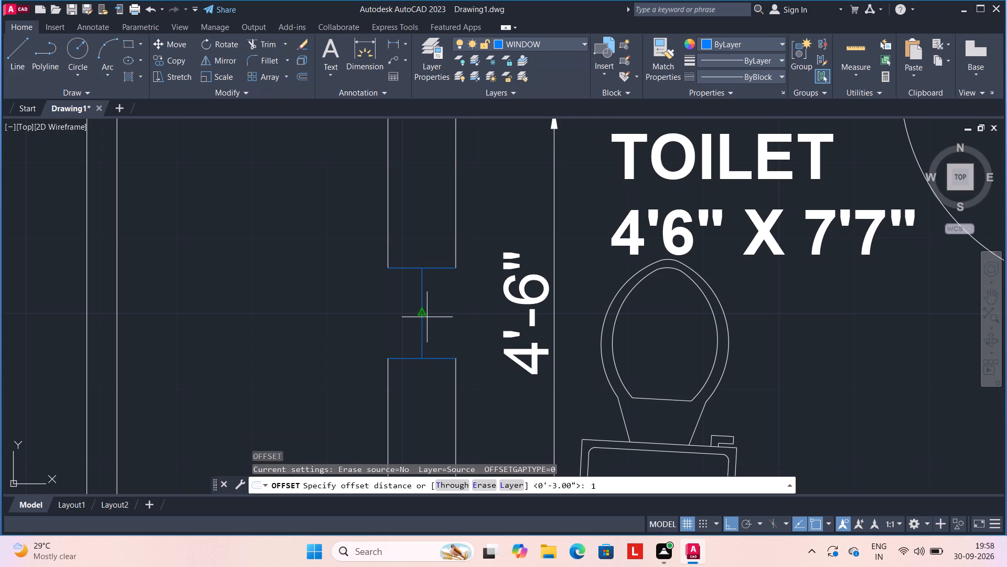
key(Return)
click(423, 323)
click(428, 325)
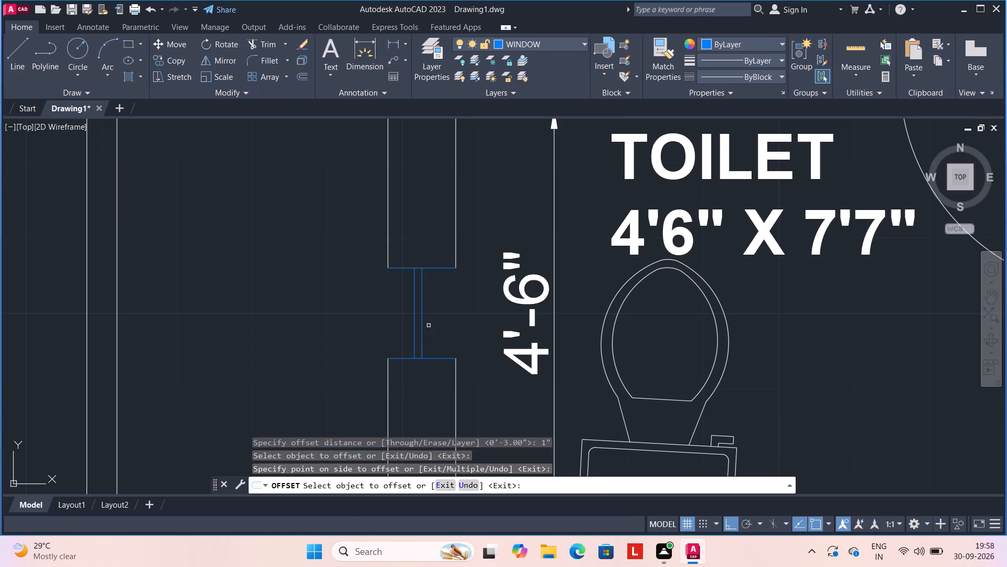
click(427, 325)
click(422, 324)
click(433, 328)
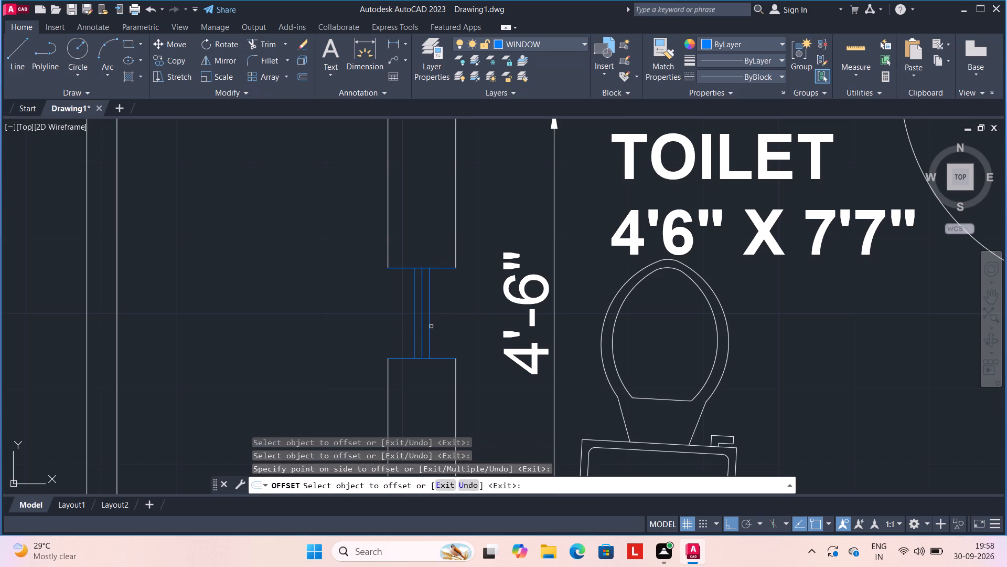
key(Escape)
Erase the centre line of the Toilet's window, leaving the two offset lines.
click(422, 325)
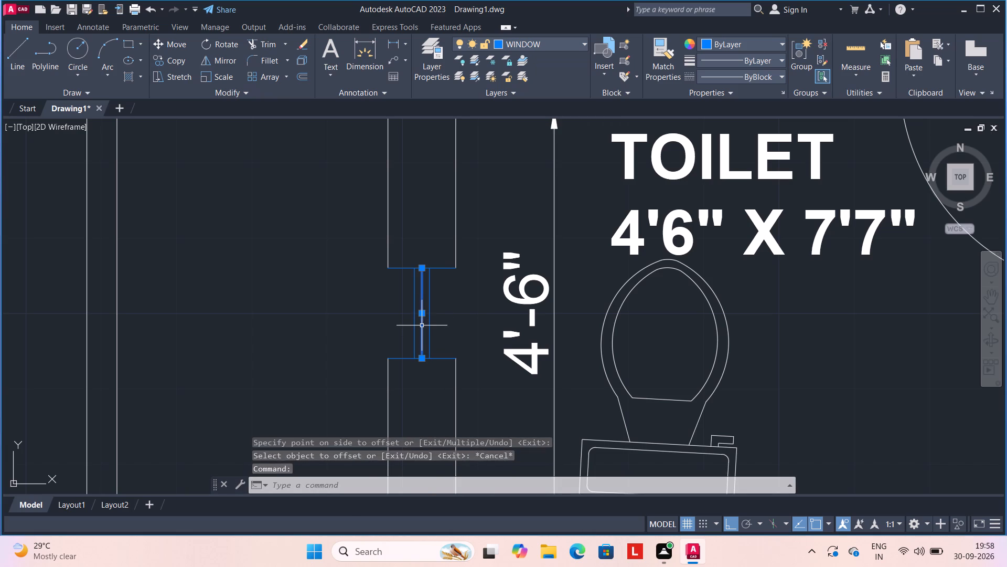
key(Delete)
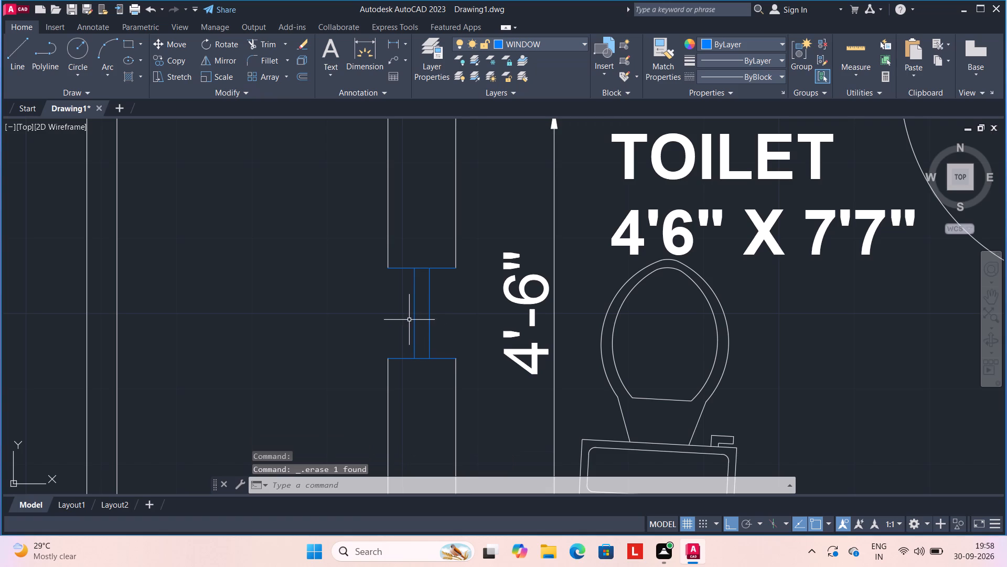
Draw lines closing the Toilet's window opening along the outer and inner wall faces, between the ends of the short lines.
text(L)
key(space)
click(388, 357)
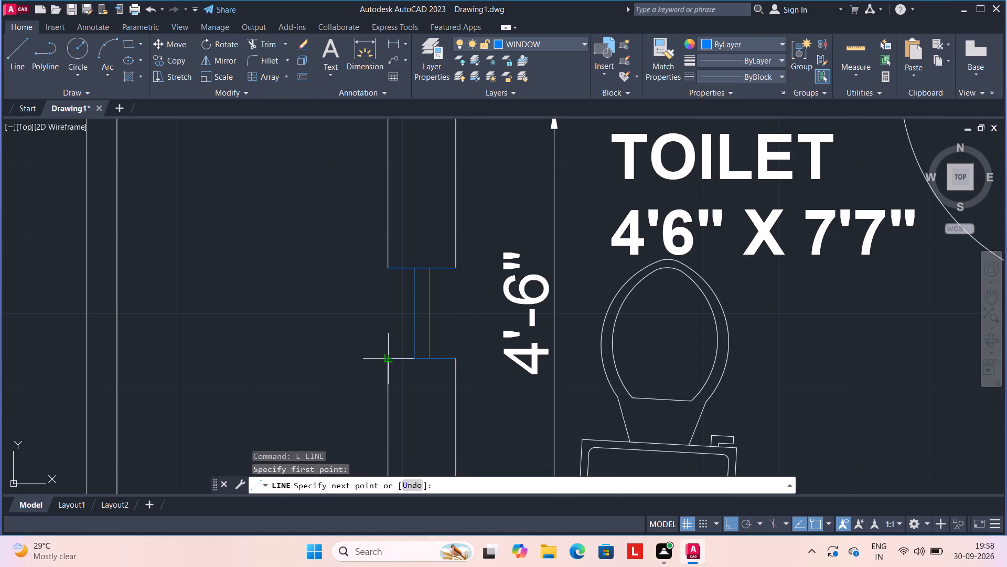
click(391, 270)
key(space)
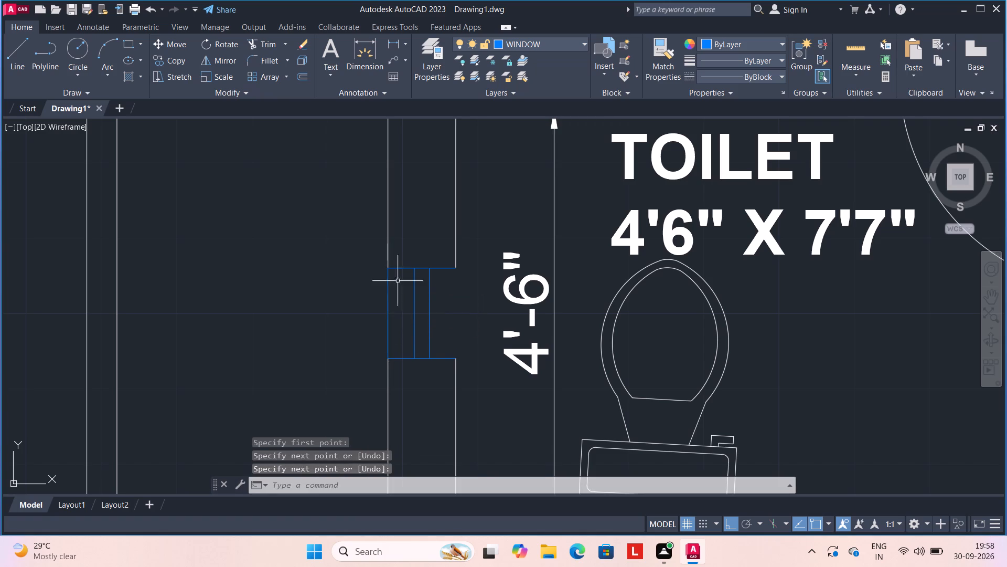
text(L)
key(space)
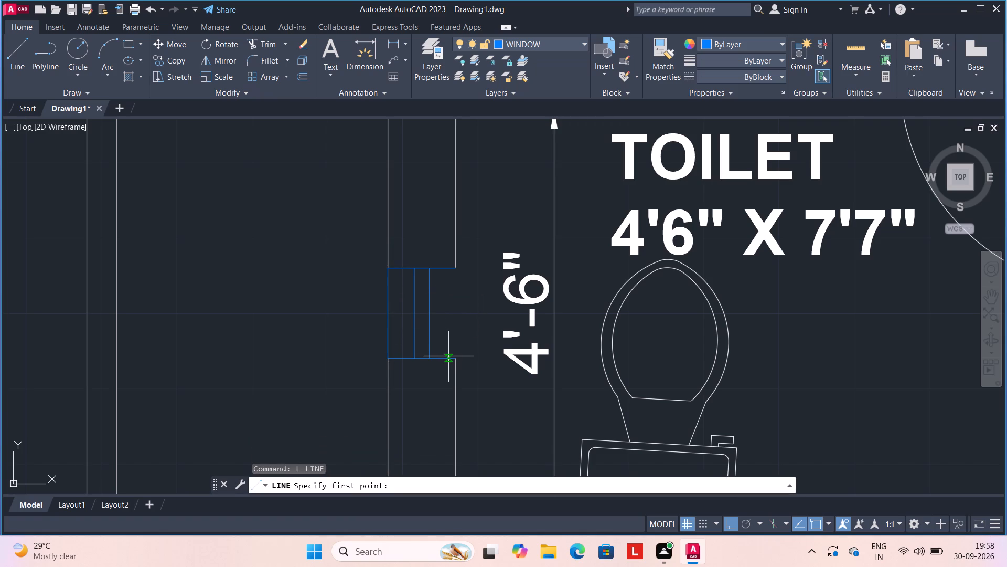
click(454, 359)
click(456, 262)
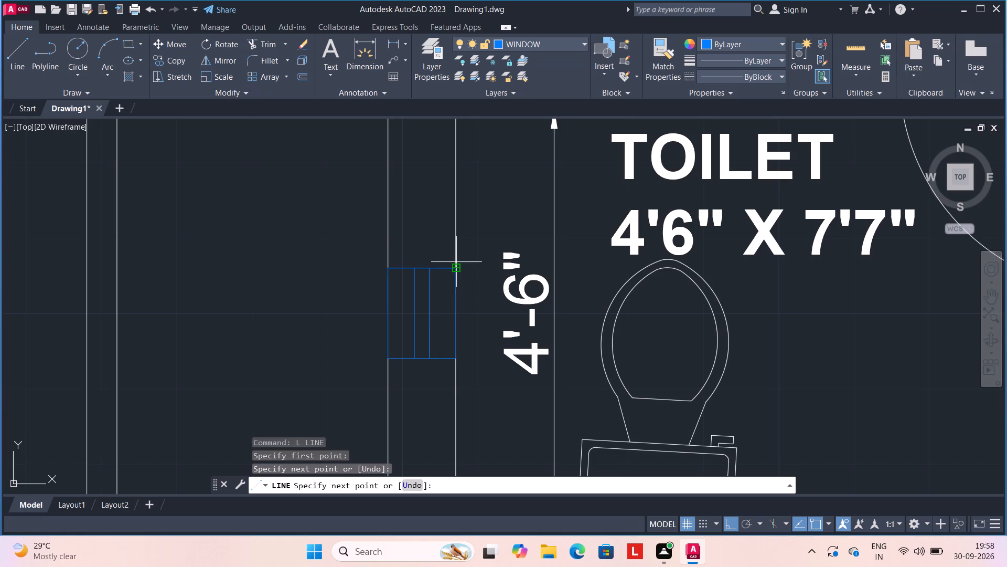
key(space)
Draw a centre line through Bedroom-1's side-wall window, joining the midpoints of its two short end lines.
scroll(475, 314, down, 3)
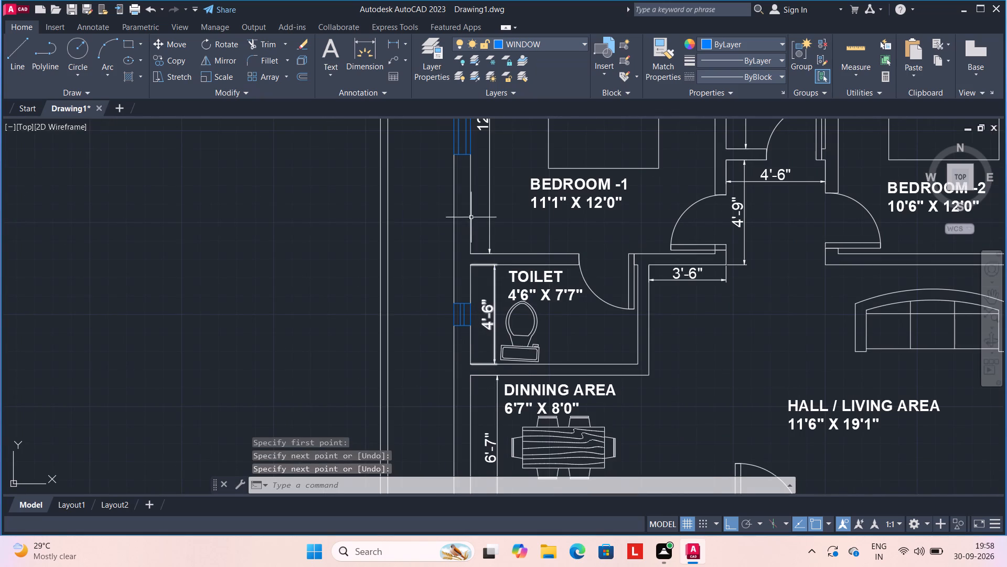
scroll(463, 333, down, 1)
middle_drag(457, 362, 443, 260)
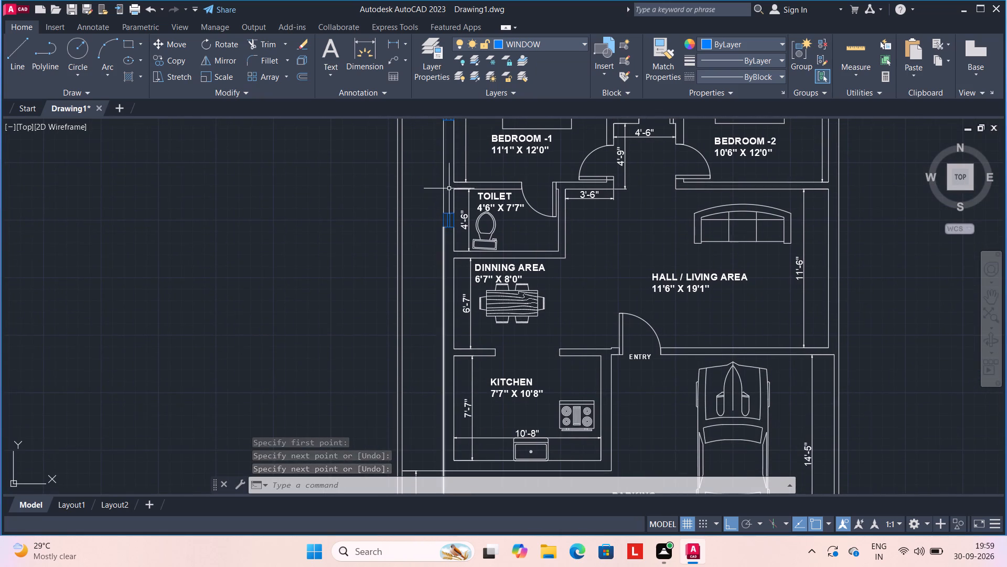
middle_drag(449, 186, 454, 398)
scroll(452, 330, up, 2)
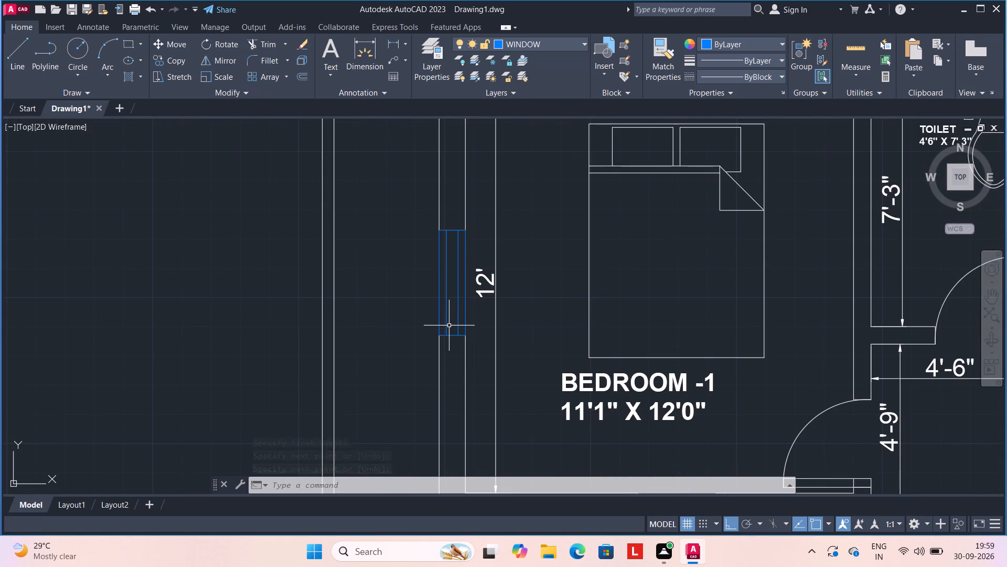
text(L)
key(space)
click(454, 338)
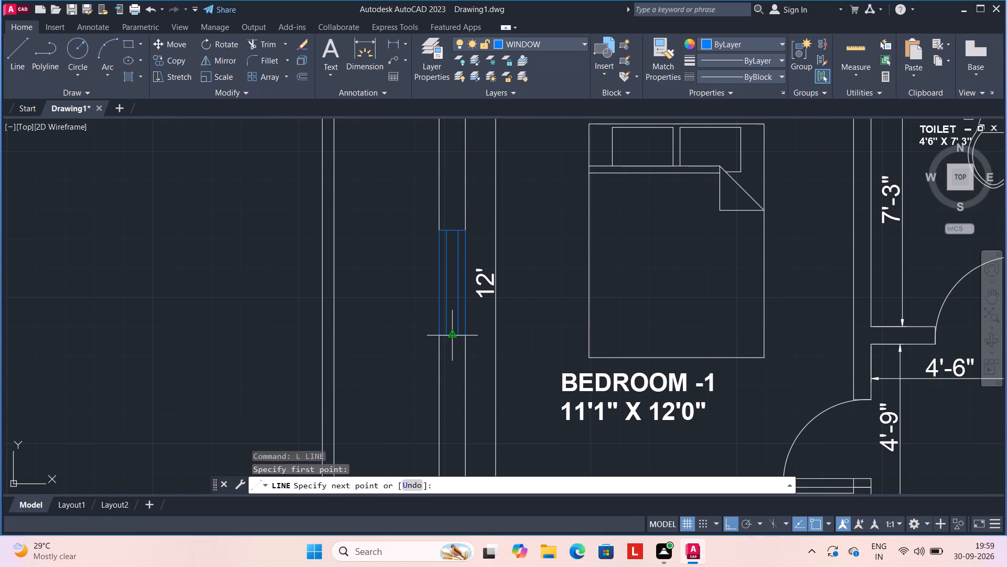
click(451, 232)
key(space)
Erase the two old inner lines on either side of the centre line in Bedroom-1's window.
click(458, 267)
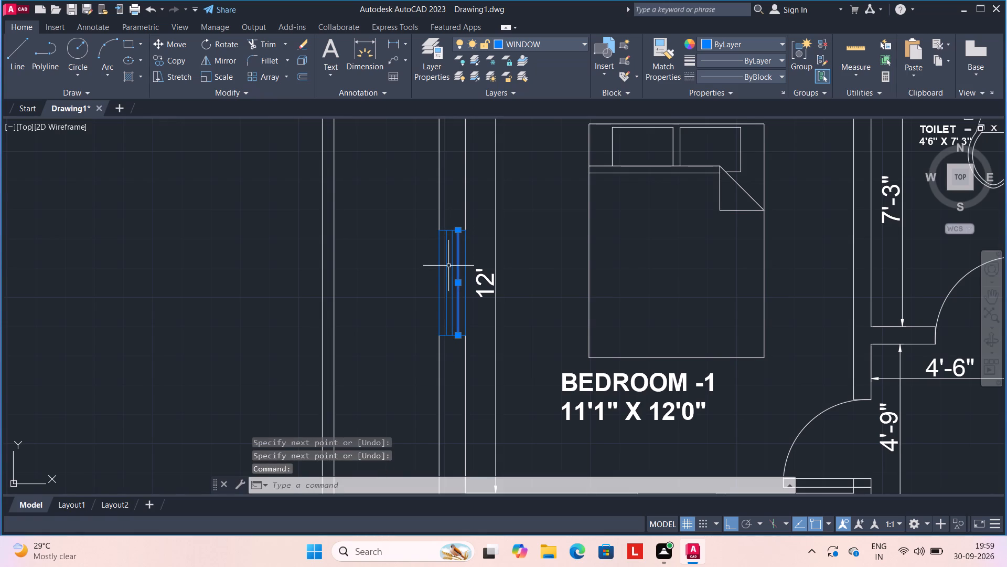
click(446, 262)
key(Delete)
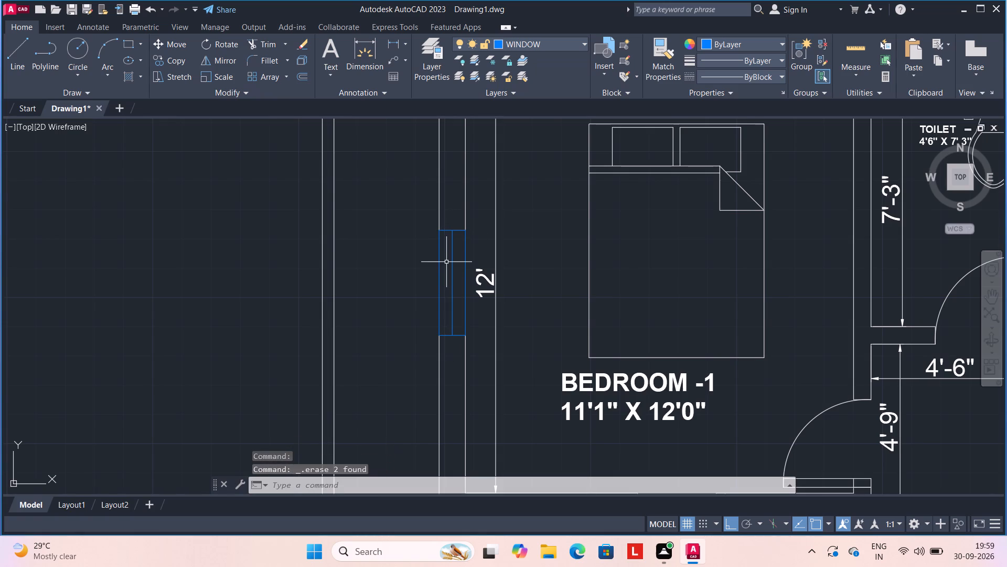
Offset the centre line of Bedroom-1's window 1" to both sides.
key(o)
key(Return)
key(1)
key(shift+quotedbl)
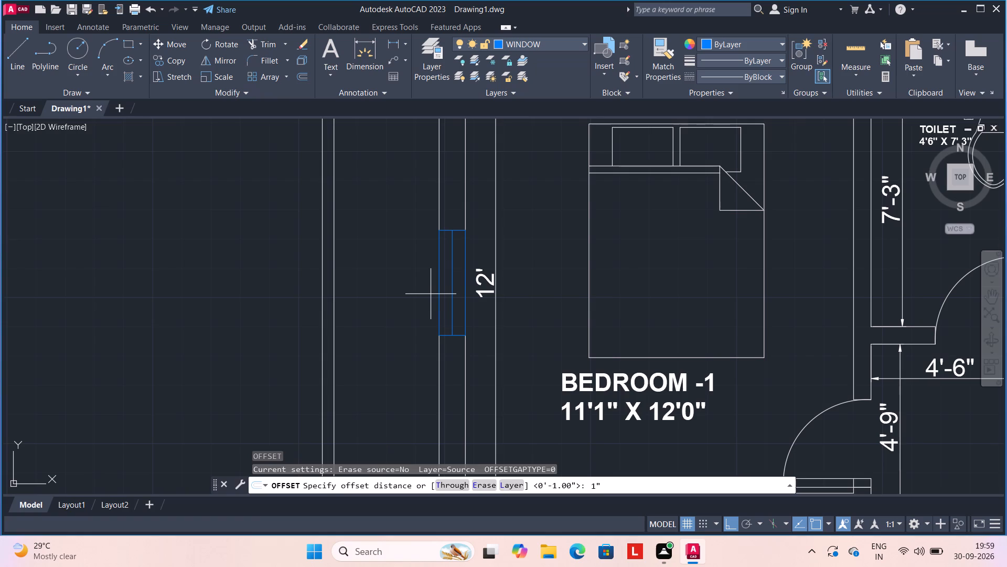
key(Return)
click(452, 322)
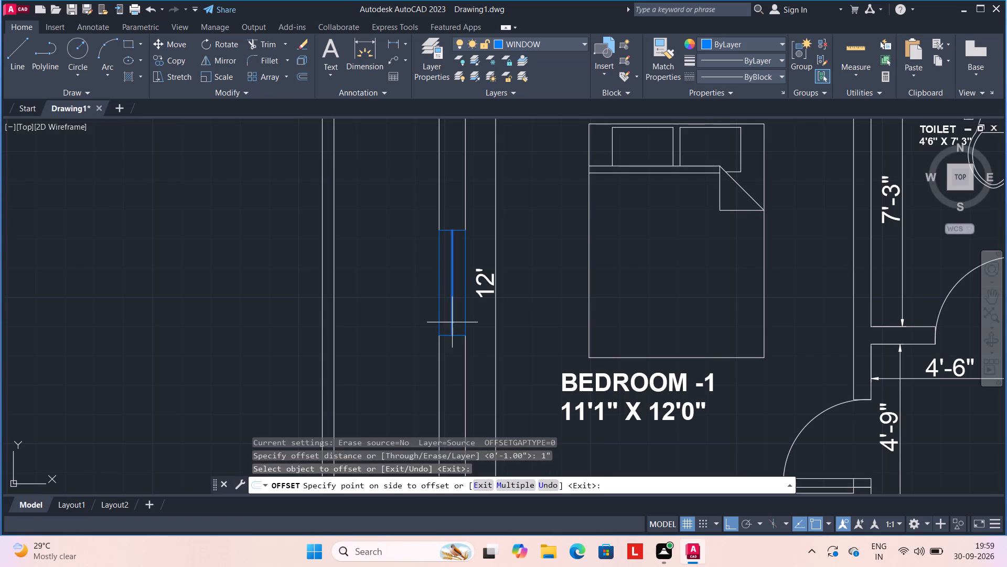
click(460, 324)
click(453, 322)
click(443, 318)
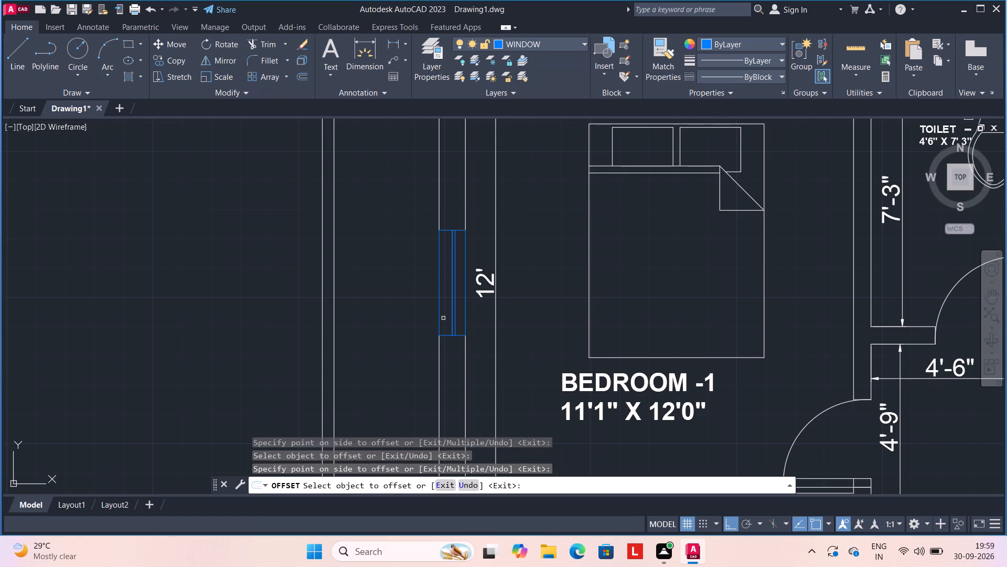
click(452, 326)
click(444, 322)
key(Escape)
Erase both overlapping centre lines of Bedroom-1's window, leaving only the two offset lines inside the frame.
scroll(450, 325, up, 4)
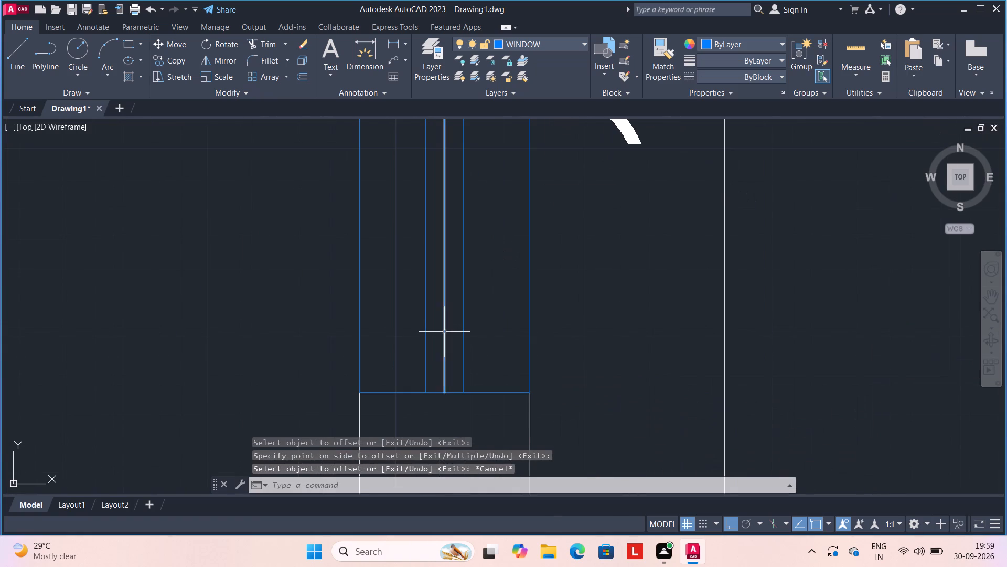
click(444, 332)
key(Delete)
scroll(443, 332, down, 4)
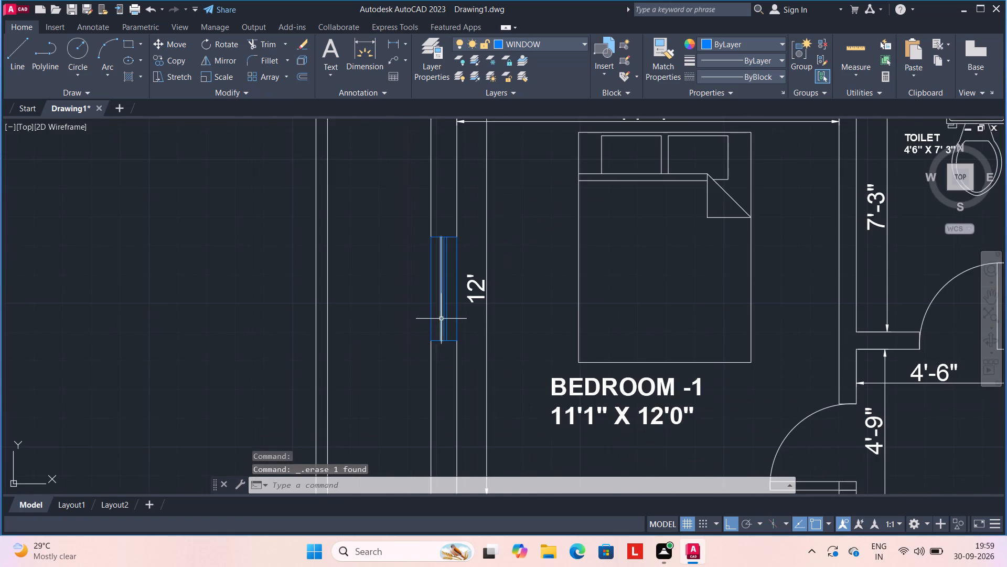
scroll(443, 313, up, 5)
click(418, 343)
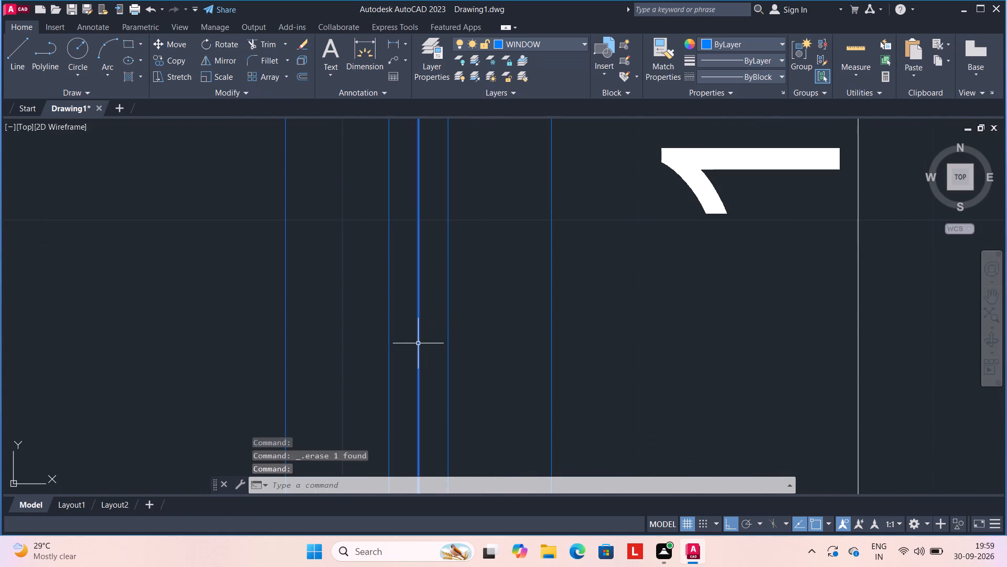
key(Delete)
Draw a short line across the Dinning Area's side wall, from the midpoint of its inner face to the outer face.
scroll(418, 343, down, 4)
scroll(446, 396, down, 2)
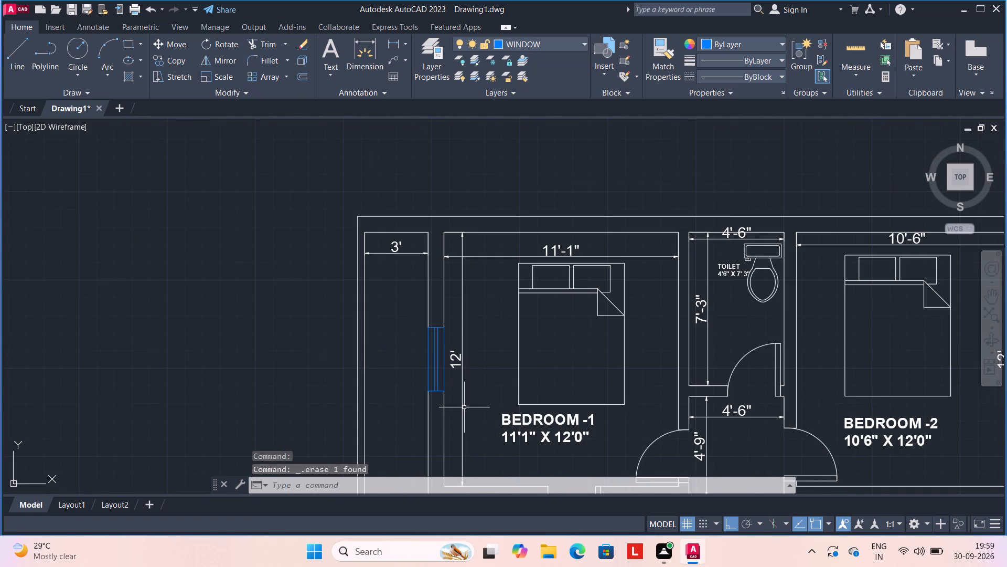
middle_drag(464, 407, 464, 211)
scroll(462, 318, down, 1)
middle_drag(456, 387, 454, 247)
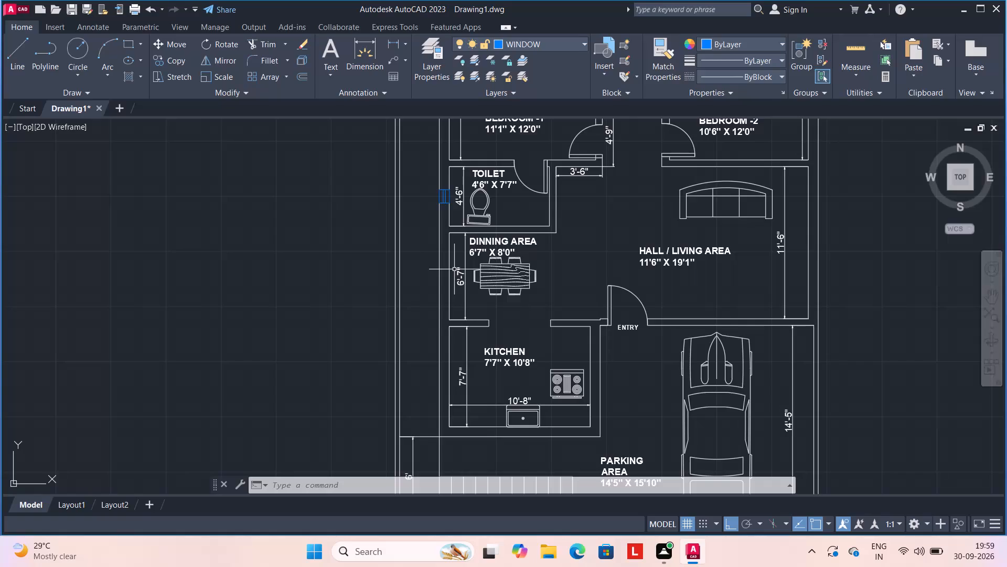
scroll(484, 228, down, 1)
key(l)
key(Return)
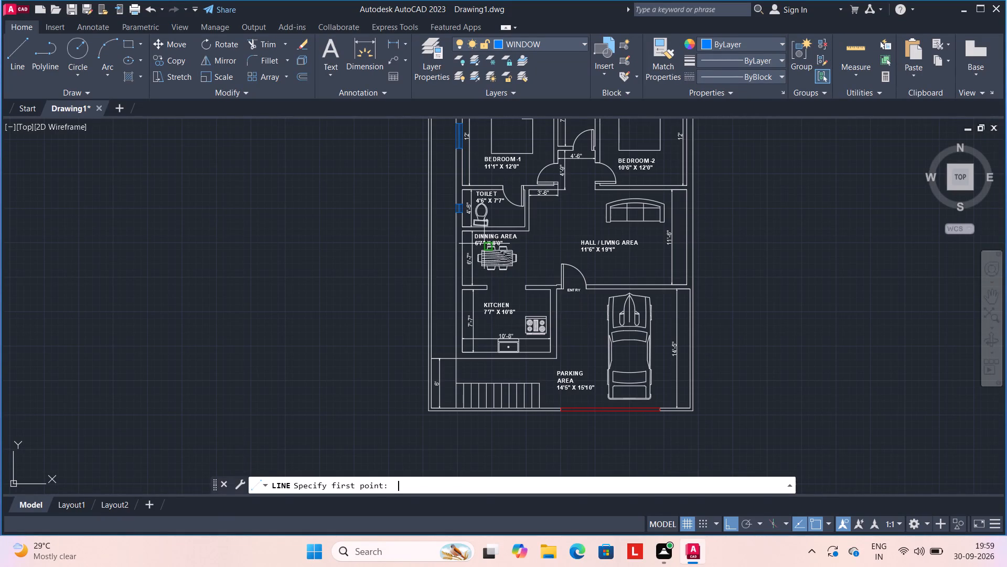
scroll(462, 255, up, 4)
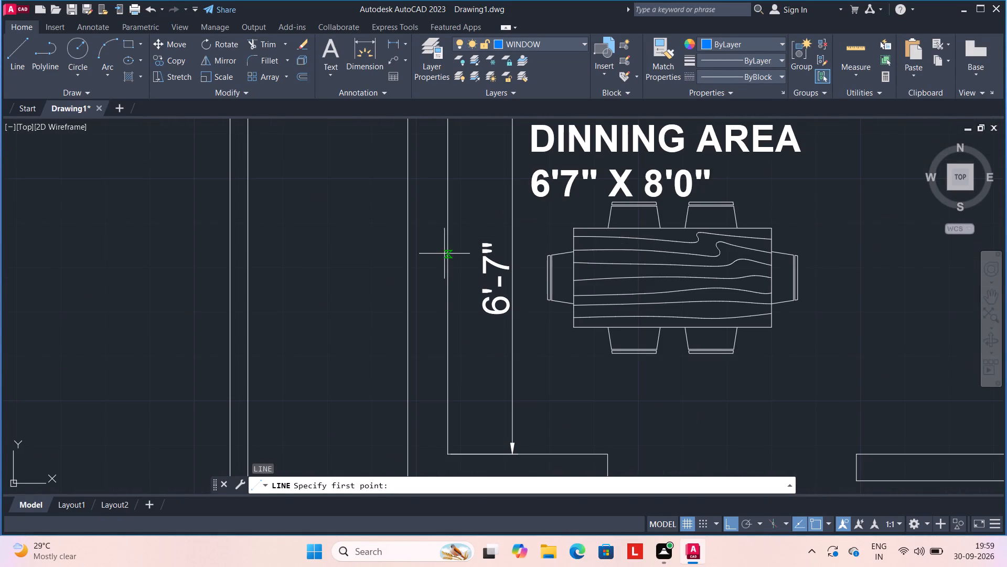
click(446, 282)
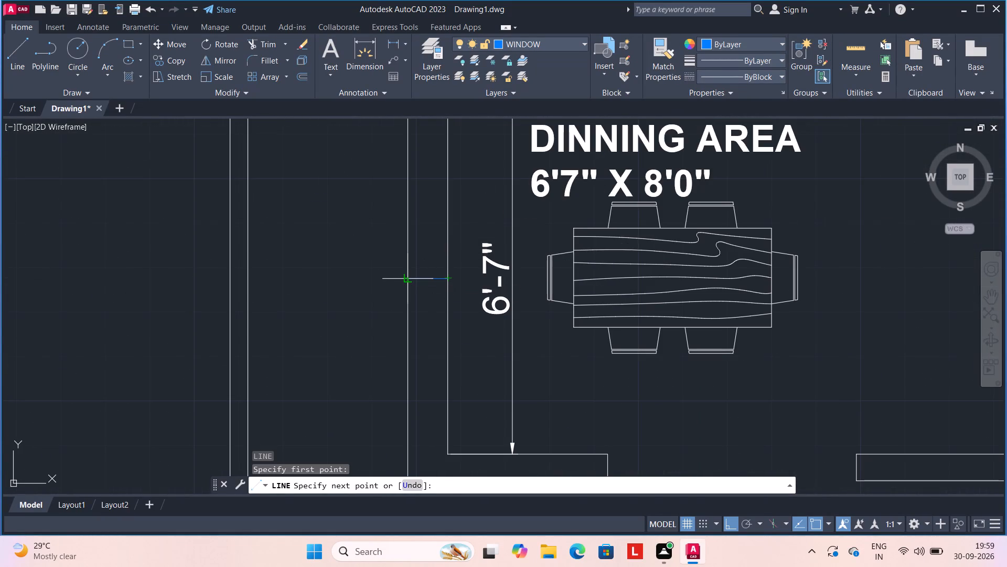
click(408, 279)
key(Escape)
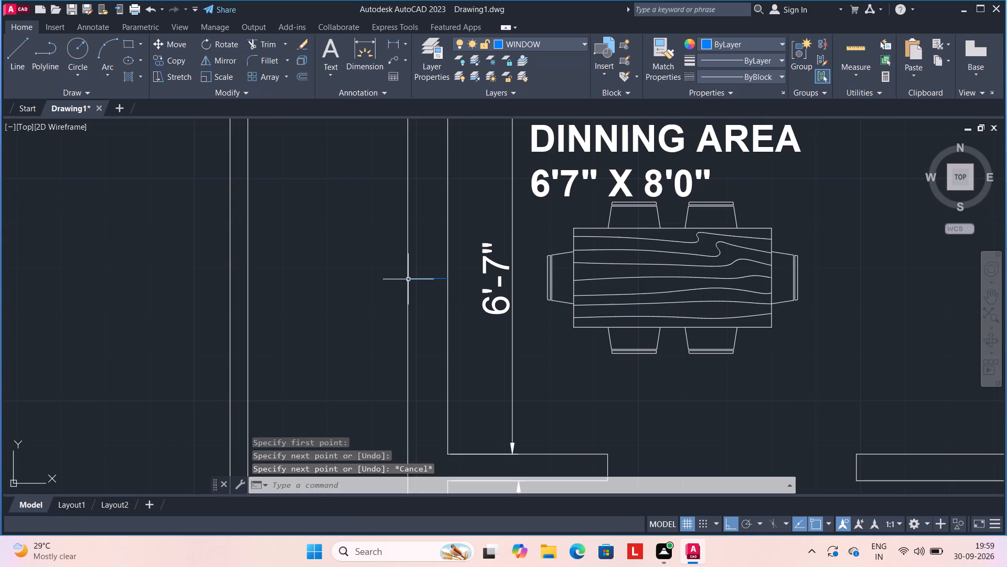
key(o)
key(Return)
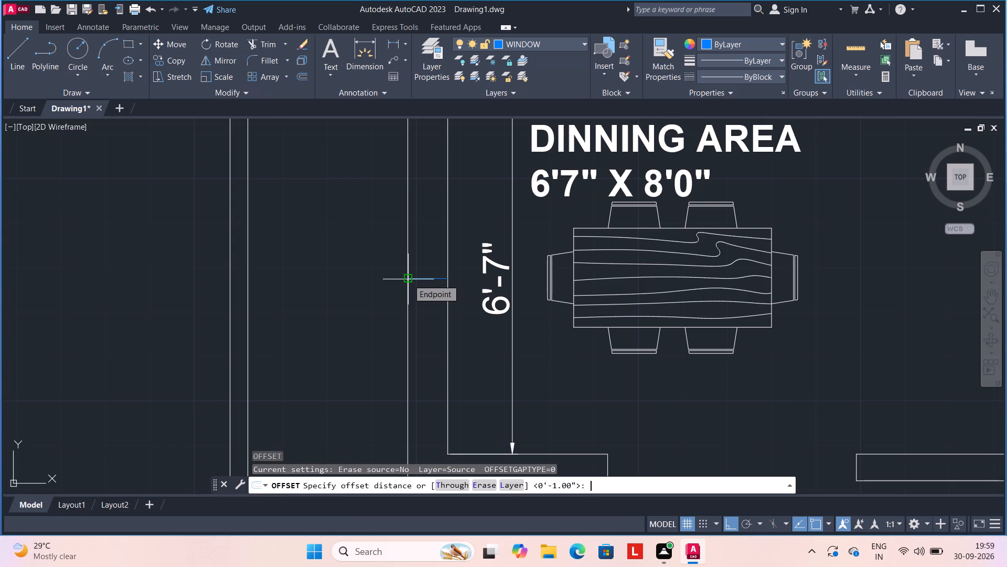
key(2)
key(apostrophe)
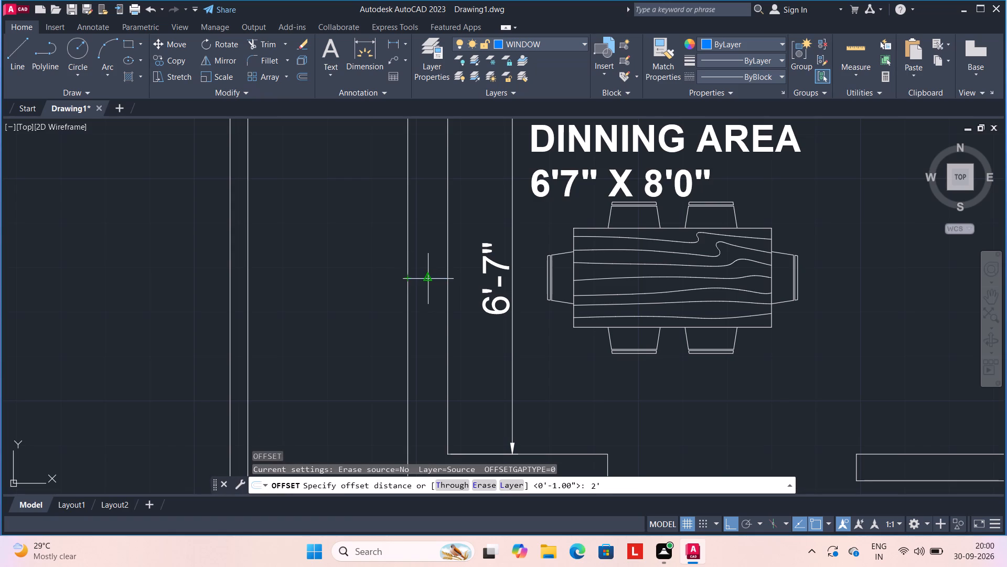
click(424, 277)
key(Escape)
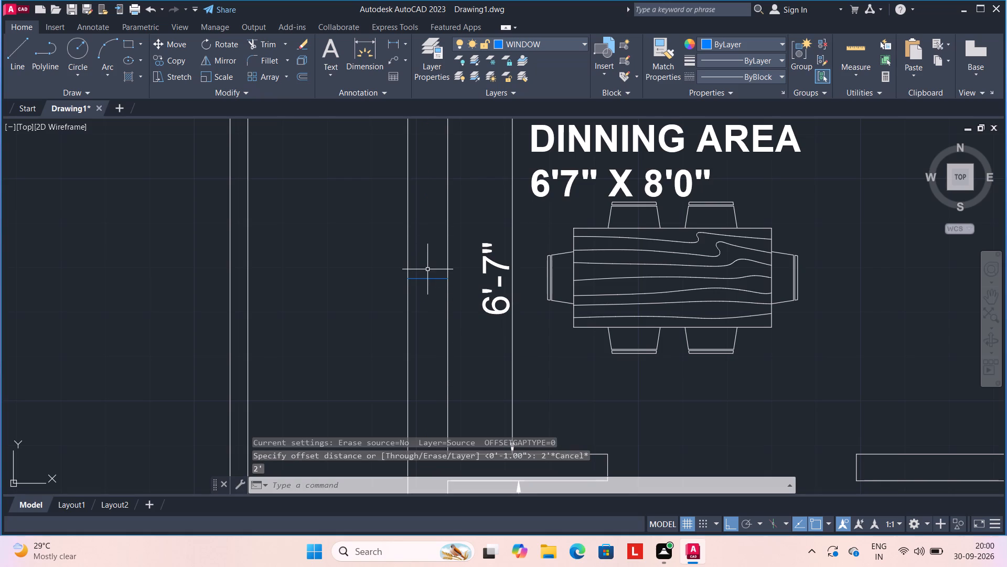
Offset the short line across the Dinning Area's side wall 2' to both sides to mark the window ends.
key(o)
key(Return)
key(2)
key(apostrophe)
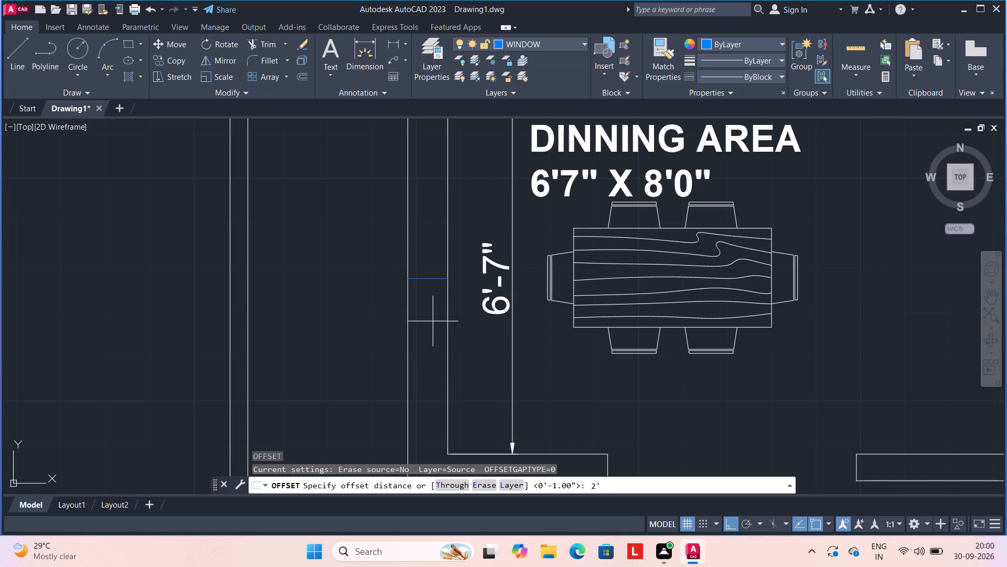
key(Return)
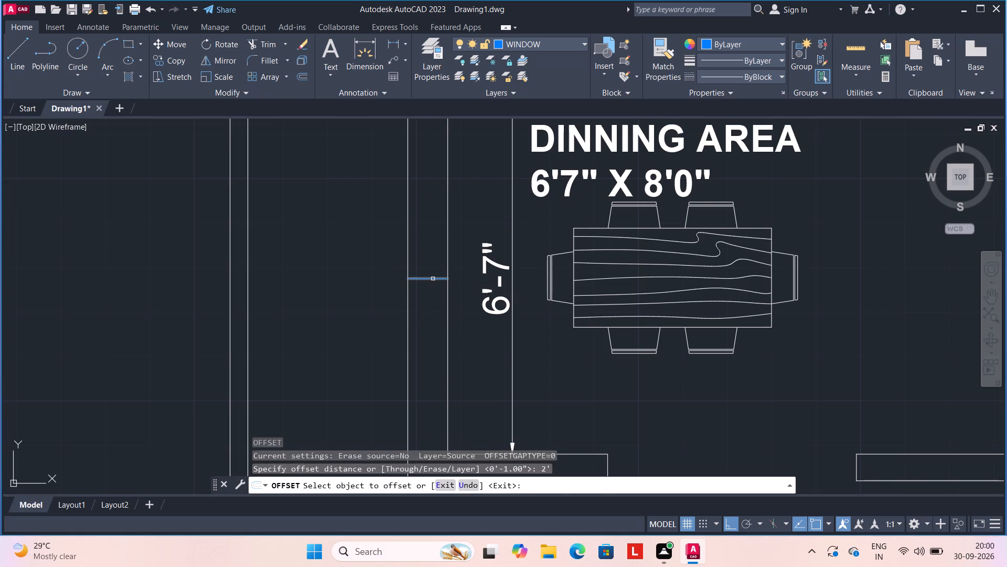
click(433, 279)
click(434, 226)
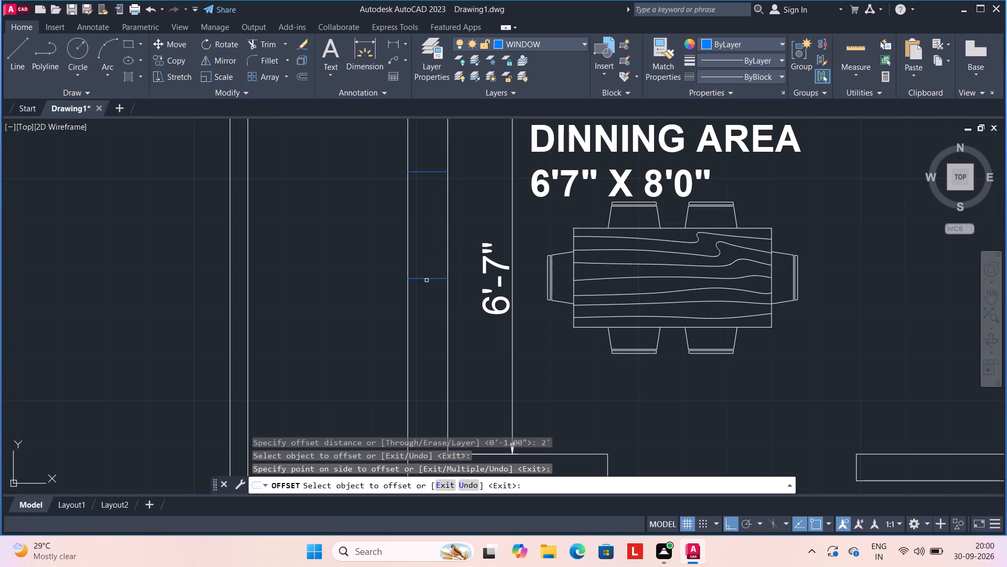
click(426, 280)
click(427, 316)
key(Escape)
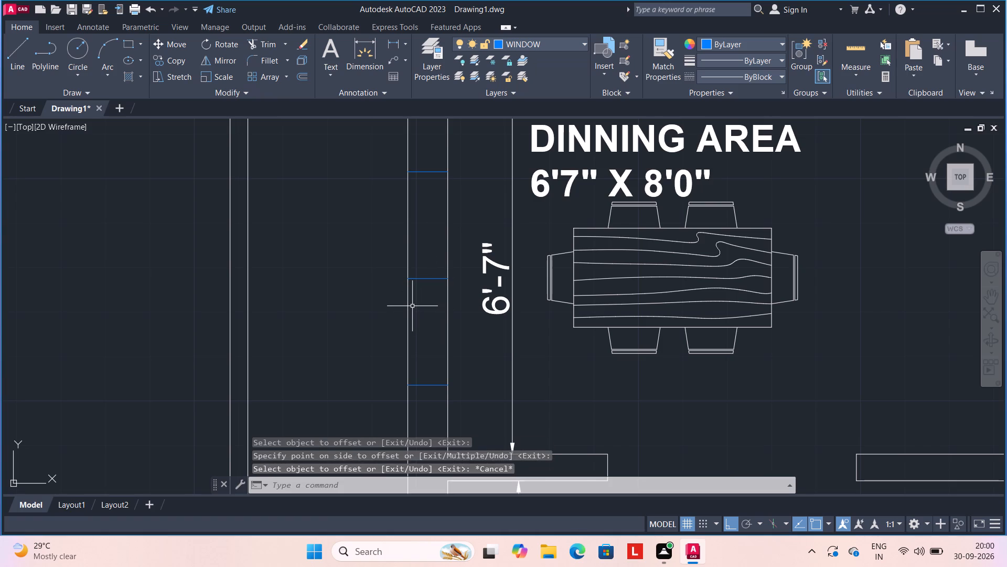
Trim away both wall lines and the middle cross line between the Dinning Area window's two end lines.
text(TR)
key(space)
click(431, 272)
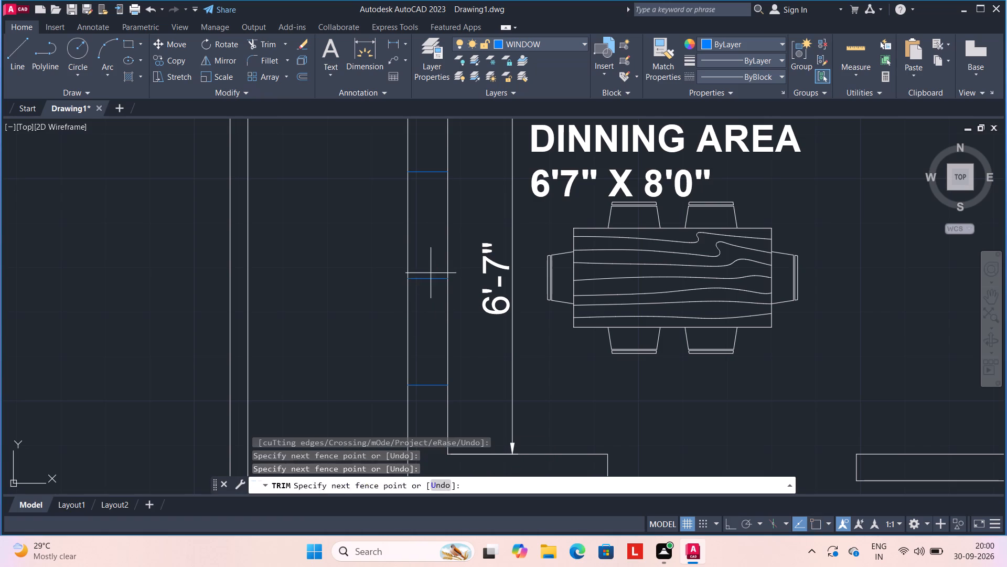
click(431, 285)
click(464, 333)
click(387, 308)
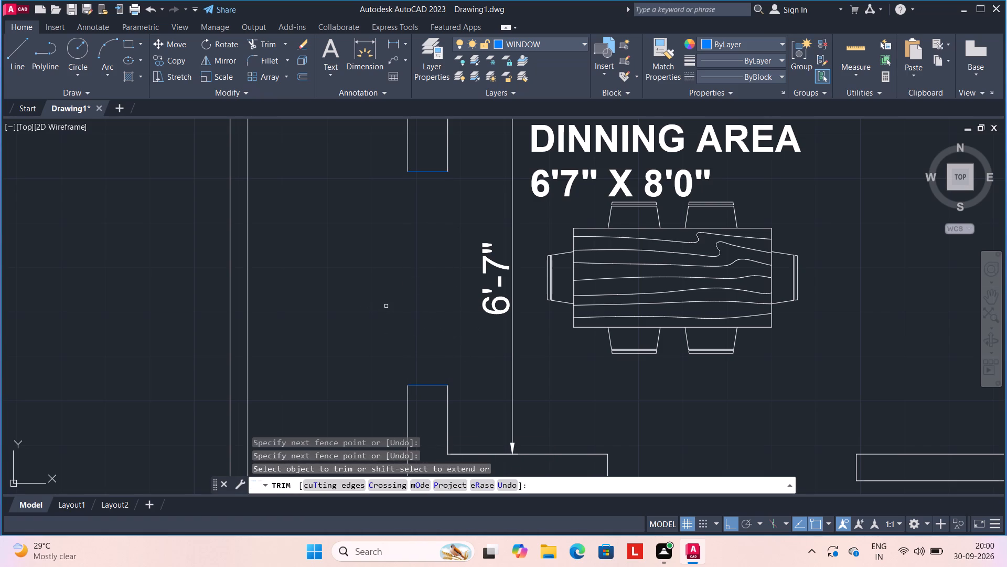
key(Escape)
Draw a centre line through the Dinning Area's window opening, joining the midpoints of its two end lines.
text(L)
key(space)
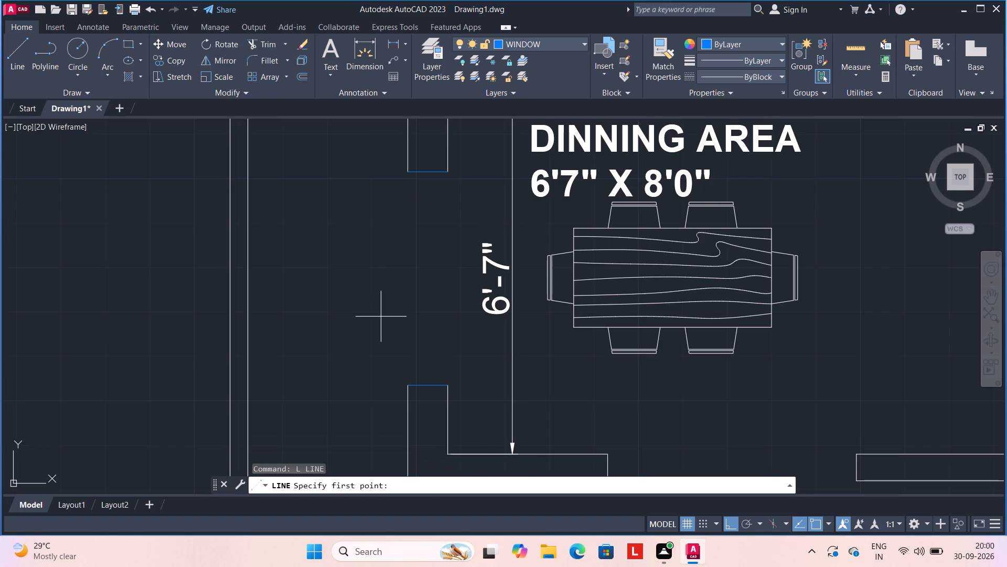
click(427, 388)
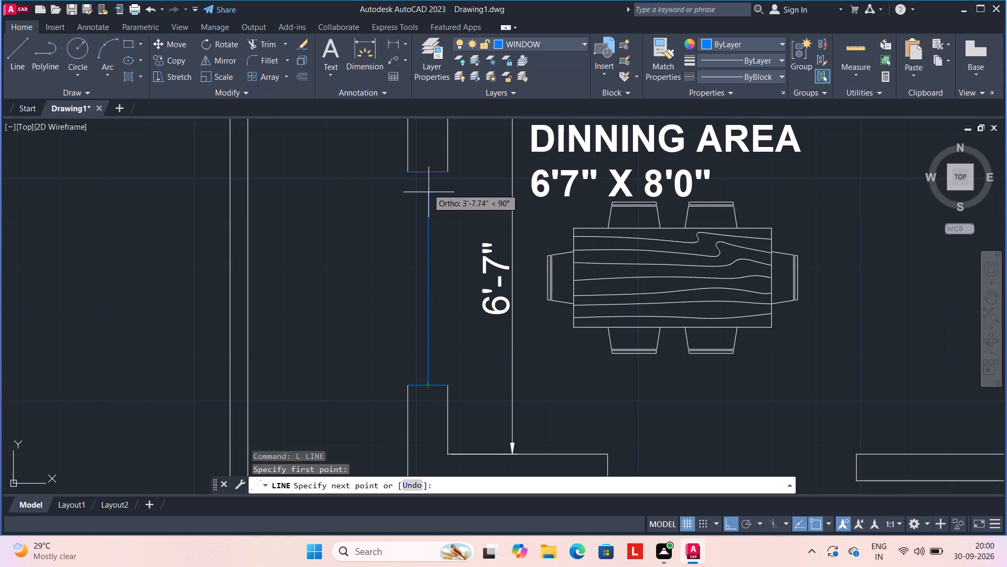
click(427, 172)
key(space)
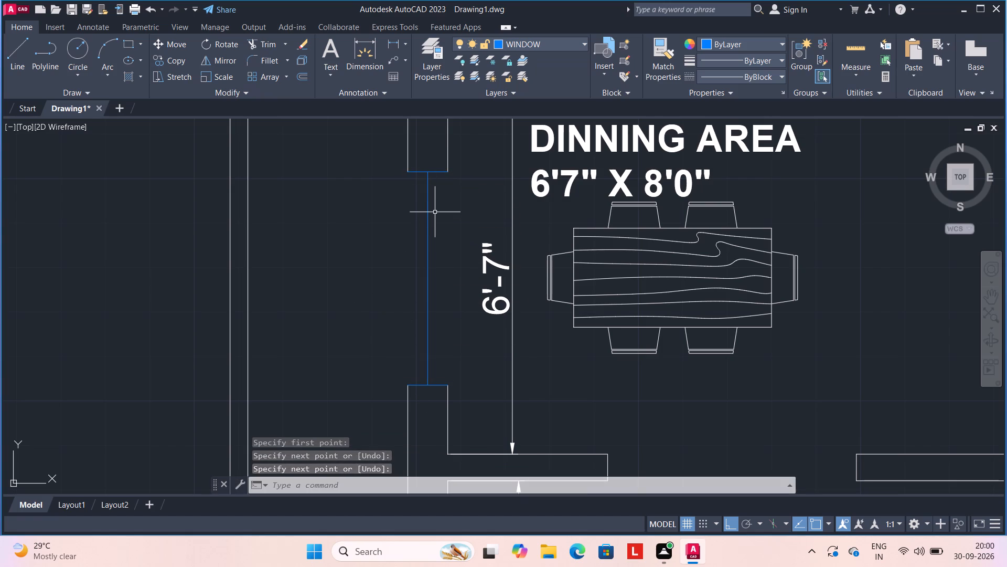
Offset the centre line of the Dinning Area's window 1" to both sides.
key(o)
key(Return)
text(1")
key(Return)
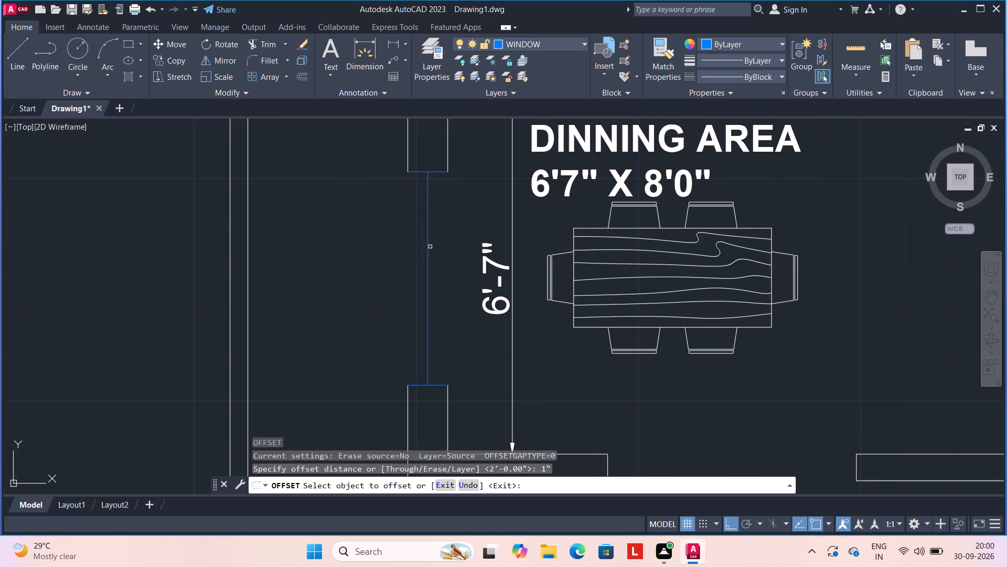
click(428, 248)
click(440, 251)
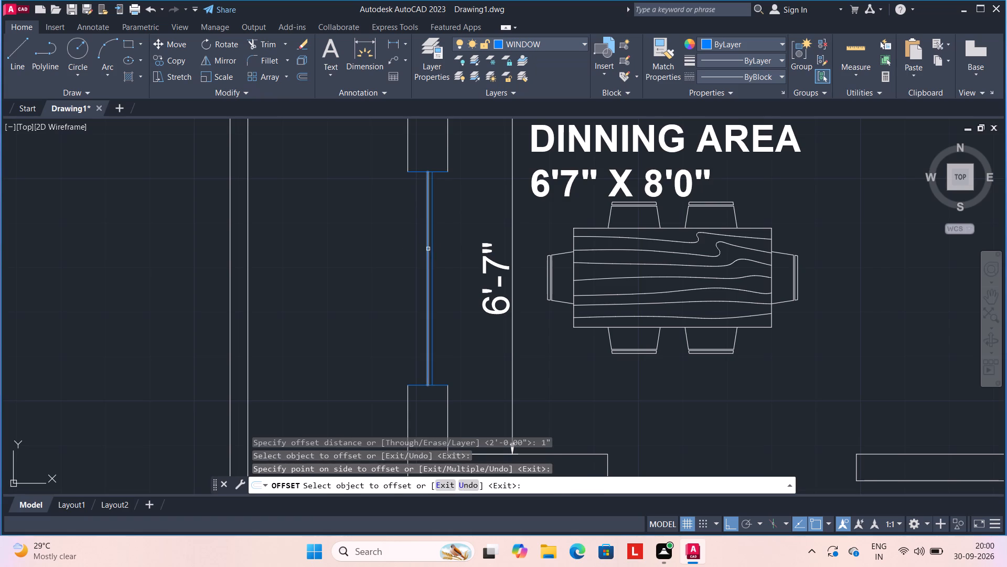
click(428, 249)
click(402, 244)
key(Escape)
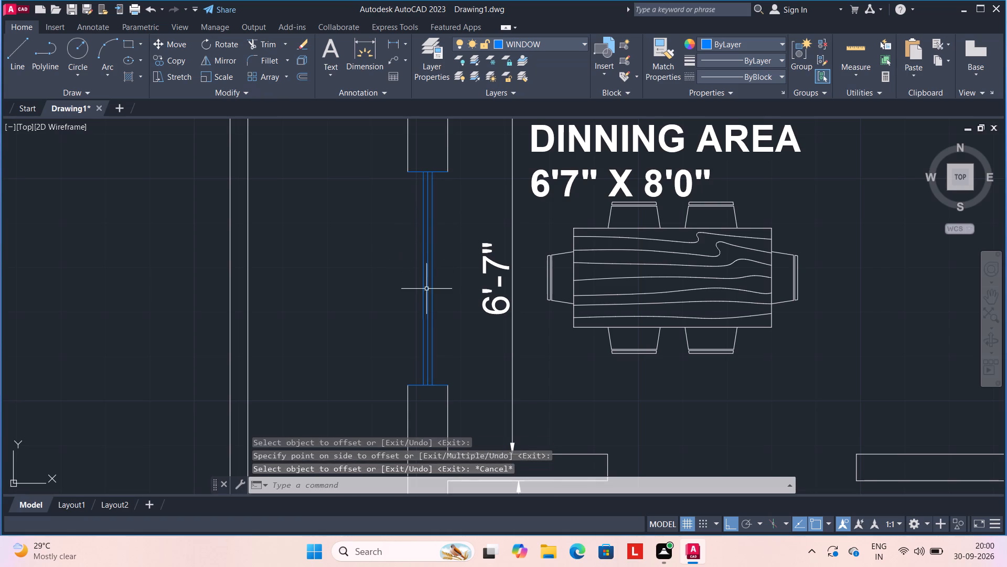
Erase the centre line of the Dinning Area's window, leaving the two offset lines.
click(428, 295)
key(Delete)
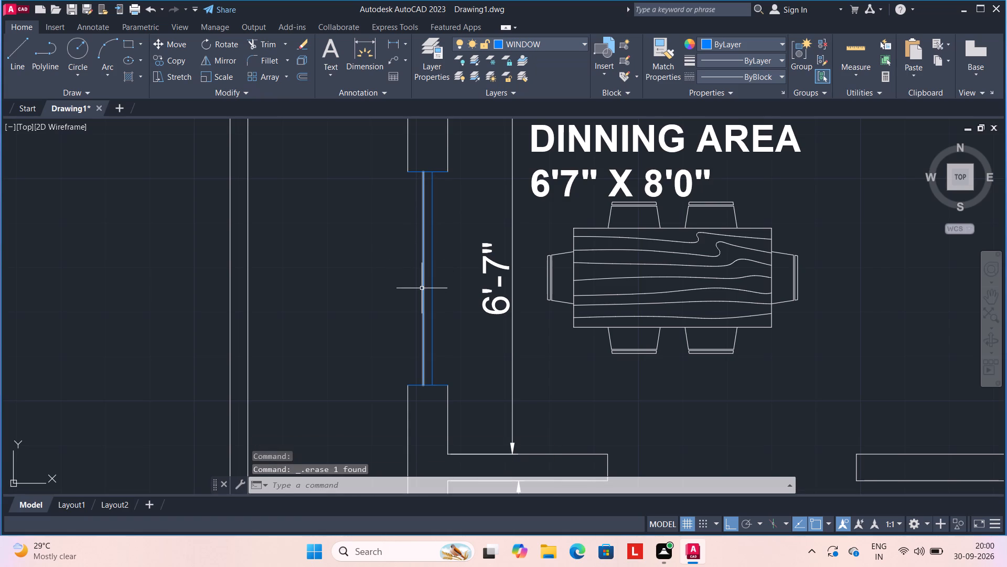
Close the Dinning Area's window frame with two lines along the wall faces, joining the ends of its short end lines.
text(L)
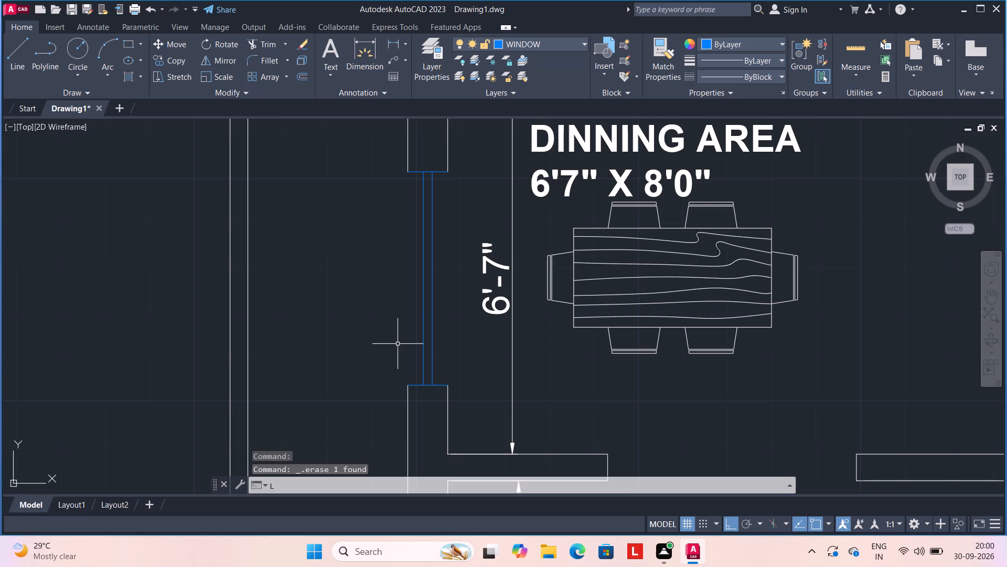
key(space)
click(408, 386)
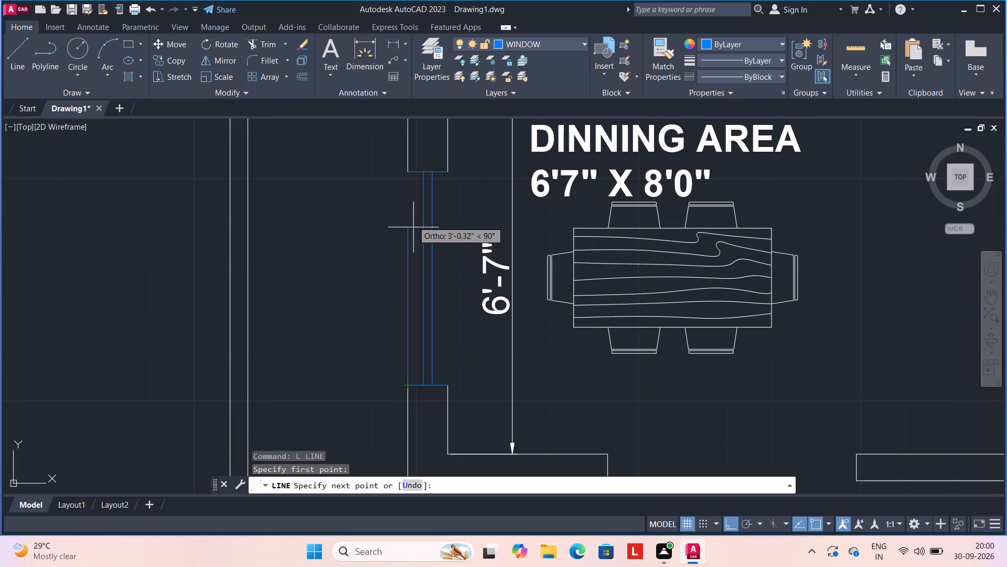
click(411, 174)
key(space)
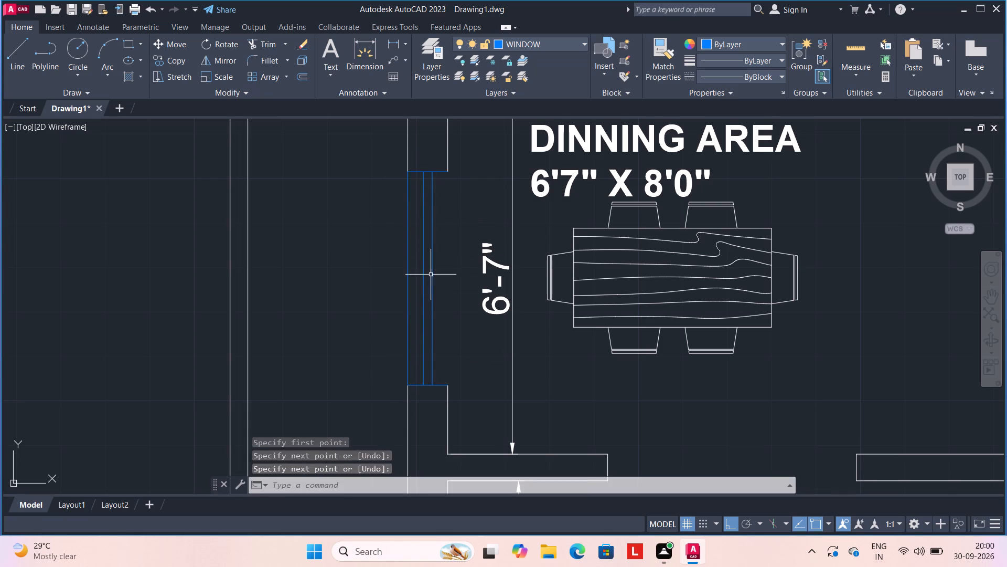
text(L)
key(space)
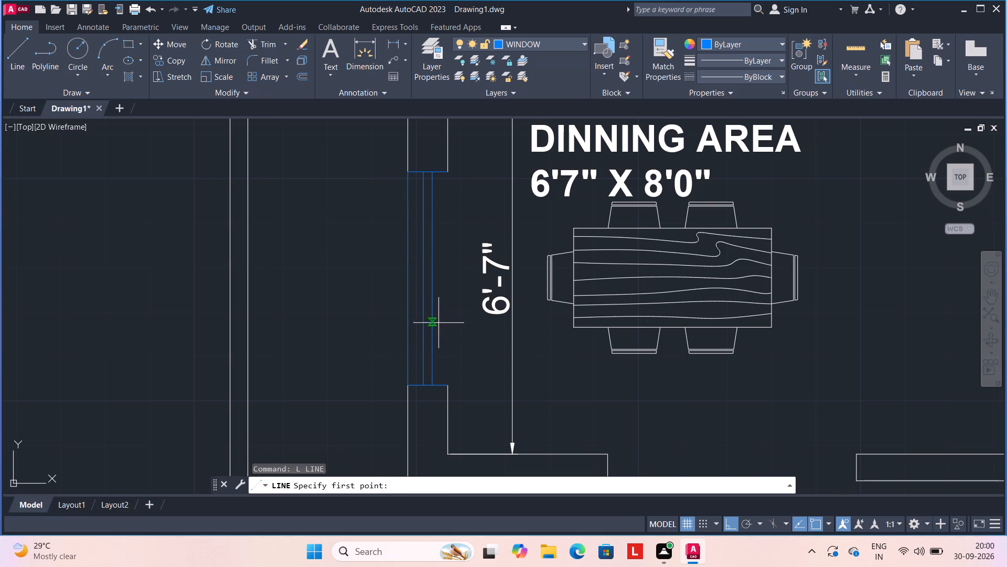
click(445, 387)
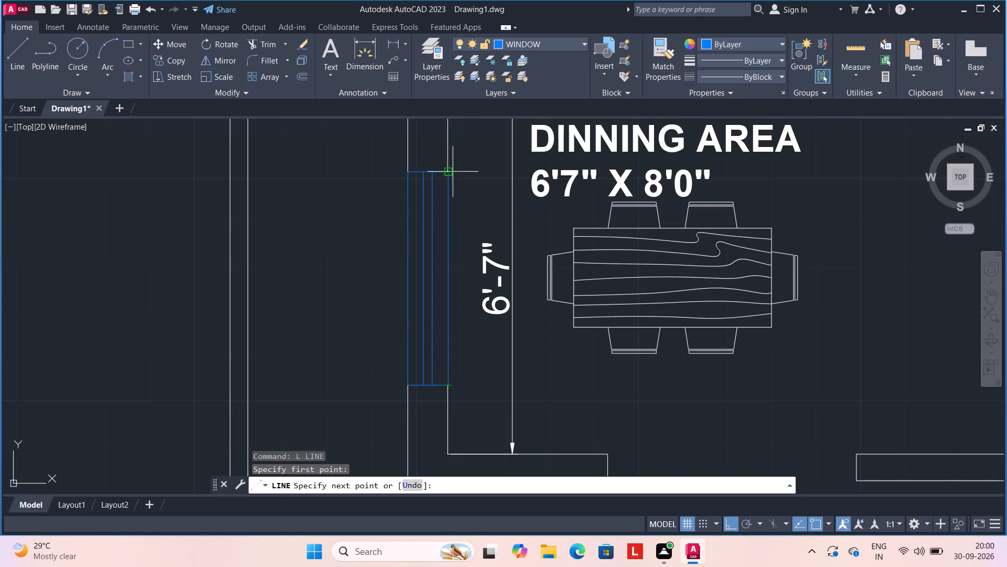
click(453, 172)
key(space)
Draw a short line across the Kitchen's lower wall, from the midpoint of the sink's bottom edge to the outer wall face.
scroll(462, 318, down, 3)
middle_drag(455, 346, 435, 208)
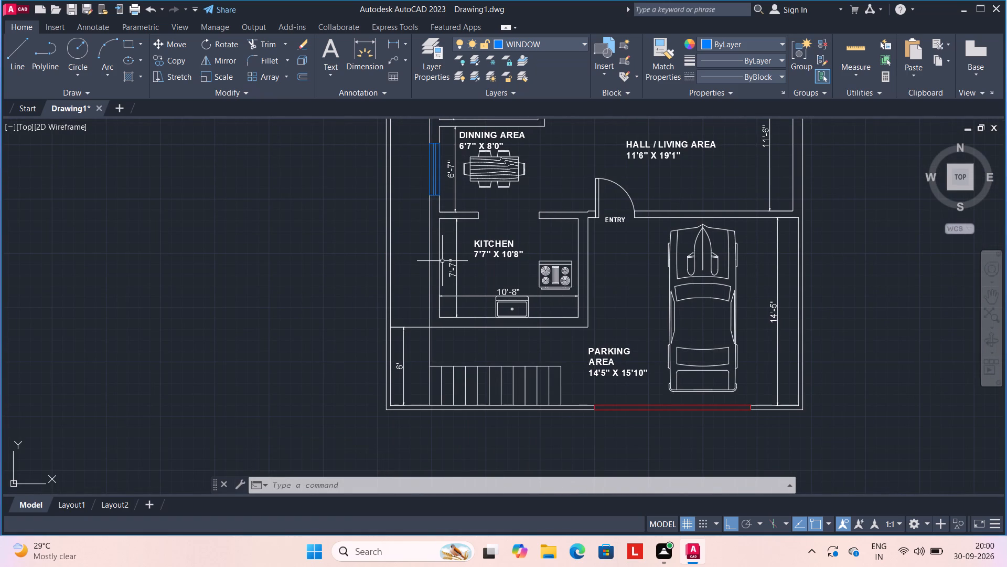
text(L)
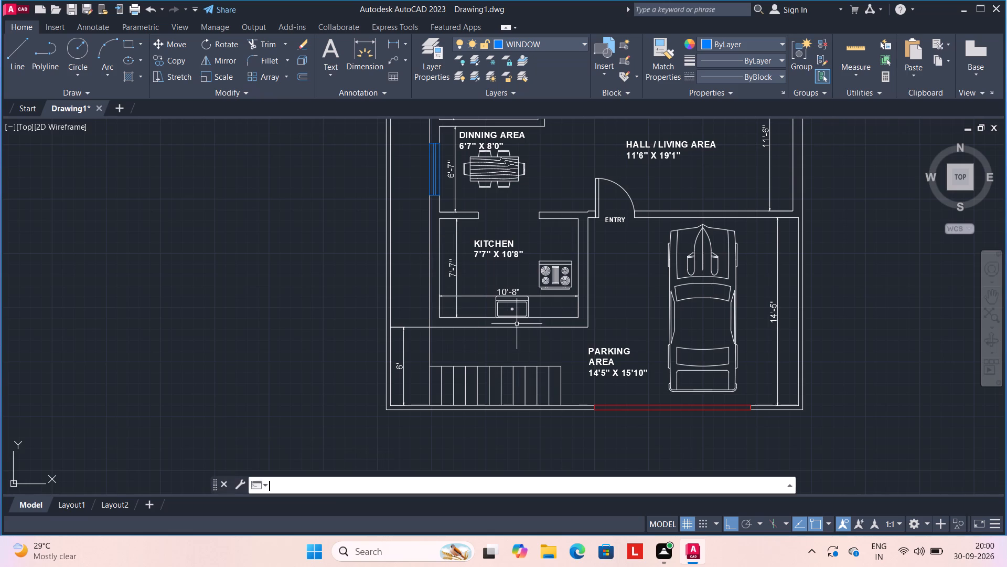
key(space)
scroll(517, 324, up, 2)
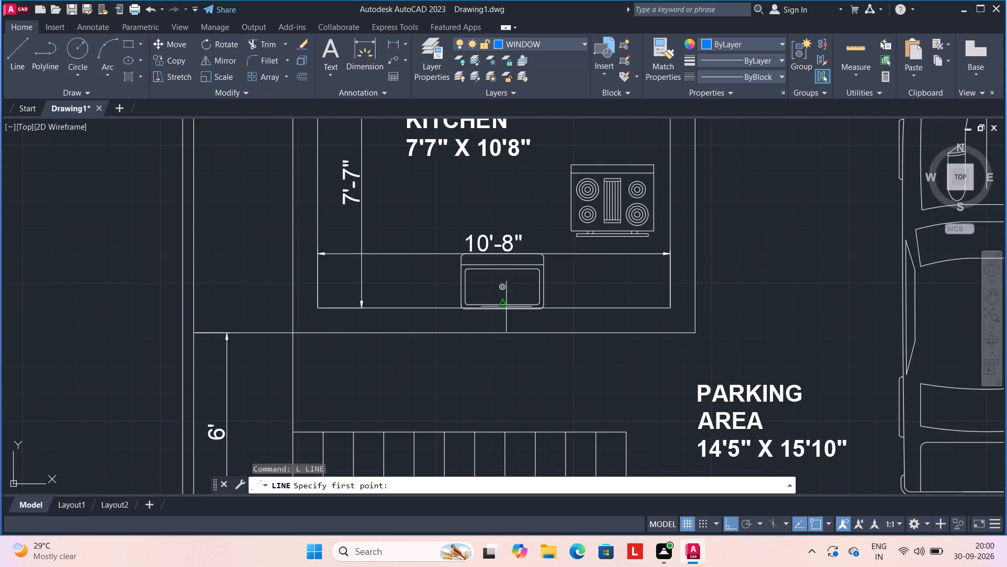
scroll(504, 314, up, 2)
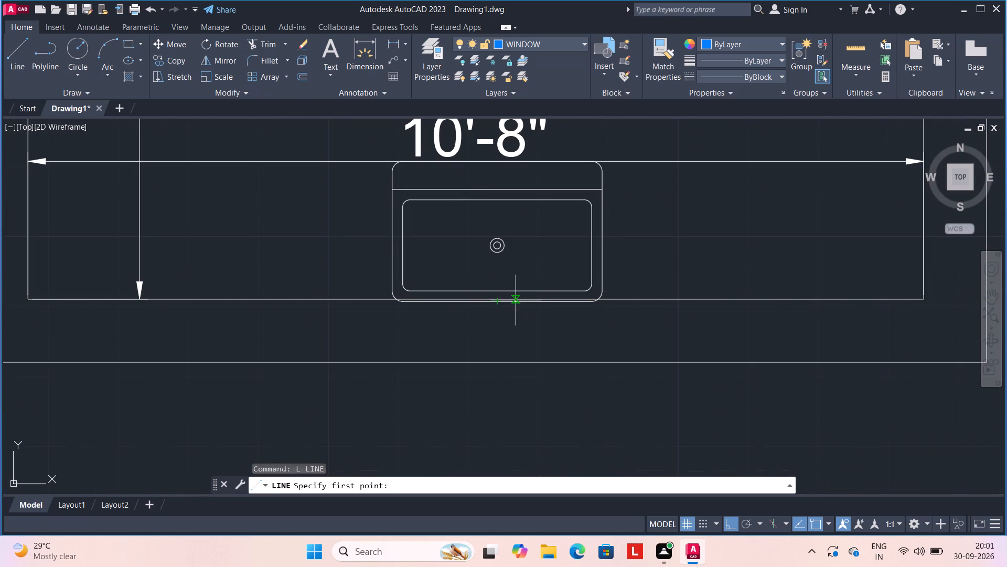
click(495, 301)
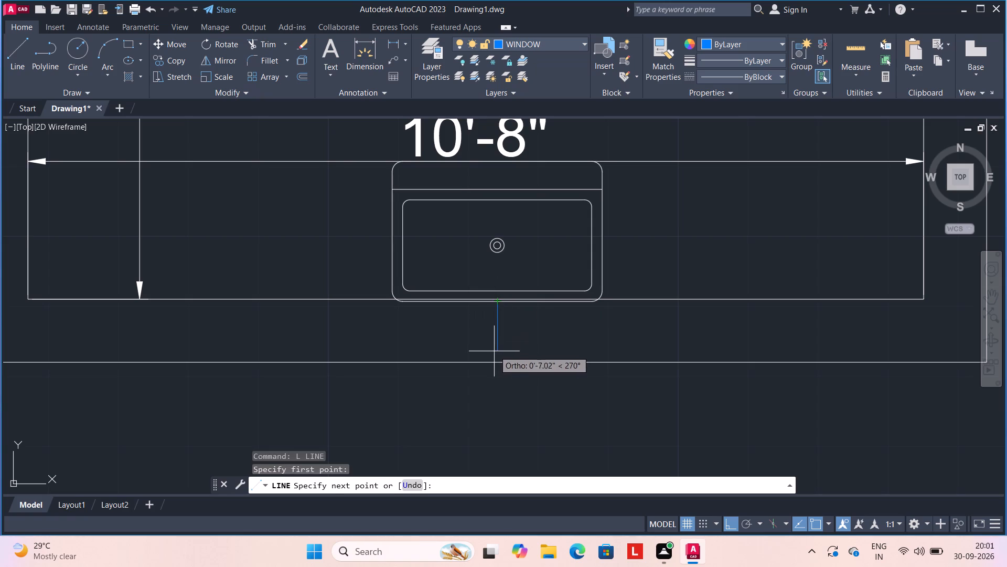
click(494, 359)
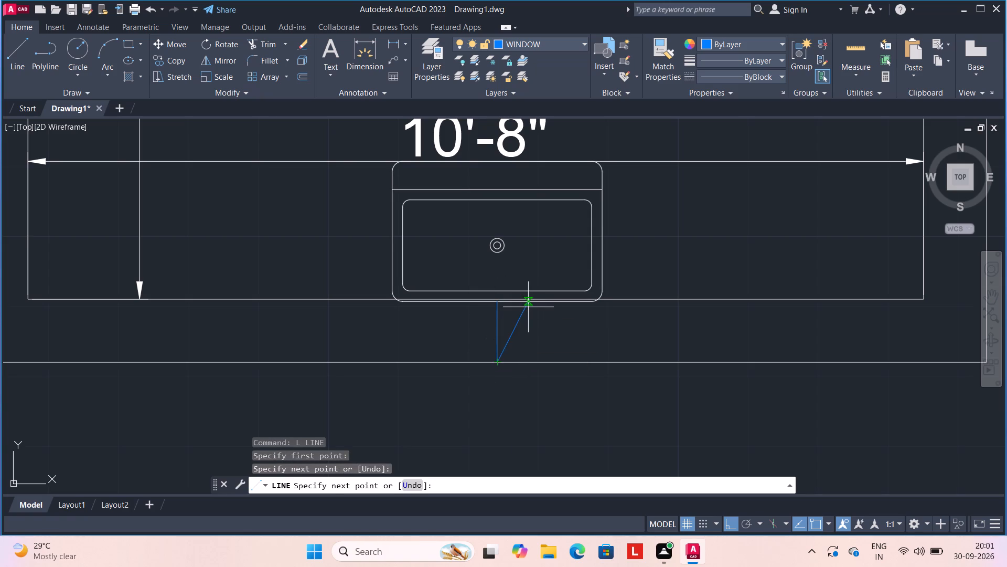
key(Escape)
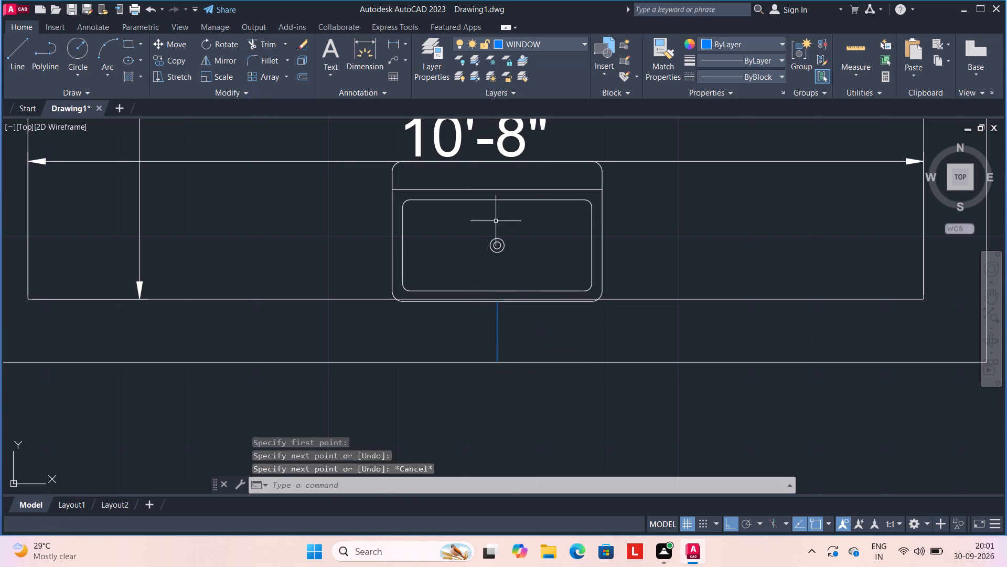
Scale the kitchen sink down slightly about the midpoint of its top edge.
click(498, 245)
key(Escape)
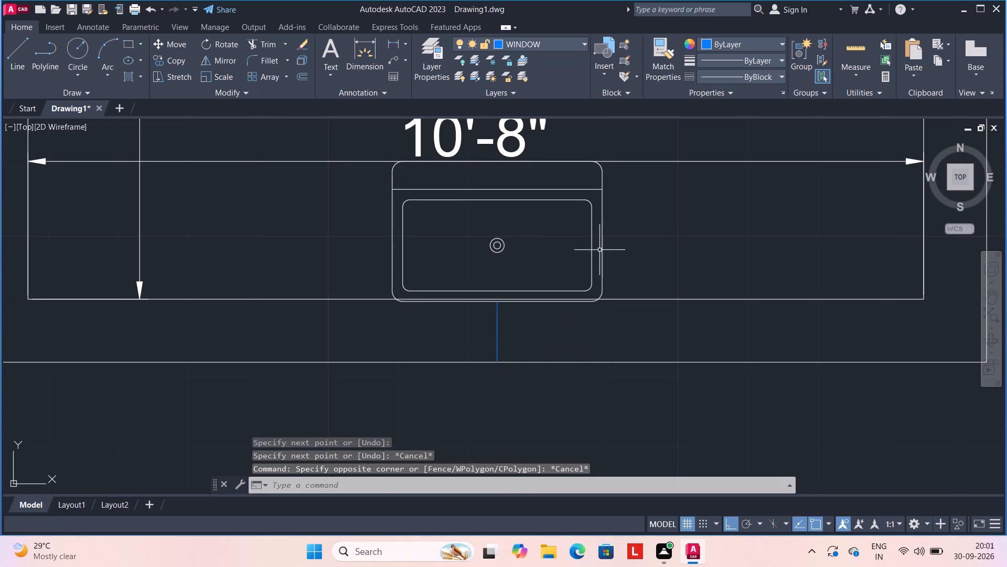
click(628, 247)
click(547, 250)
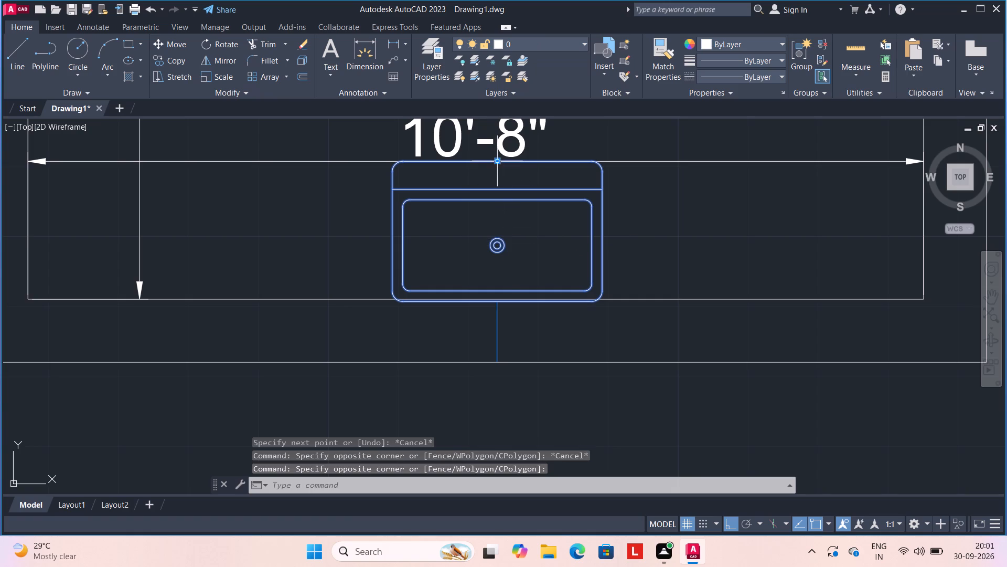
click(499, 163)
right_click(499, 163)
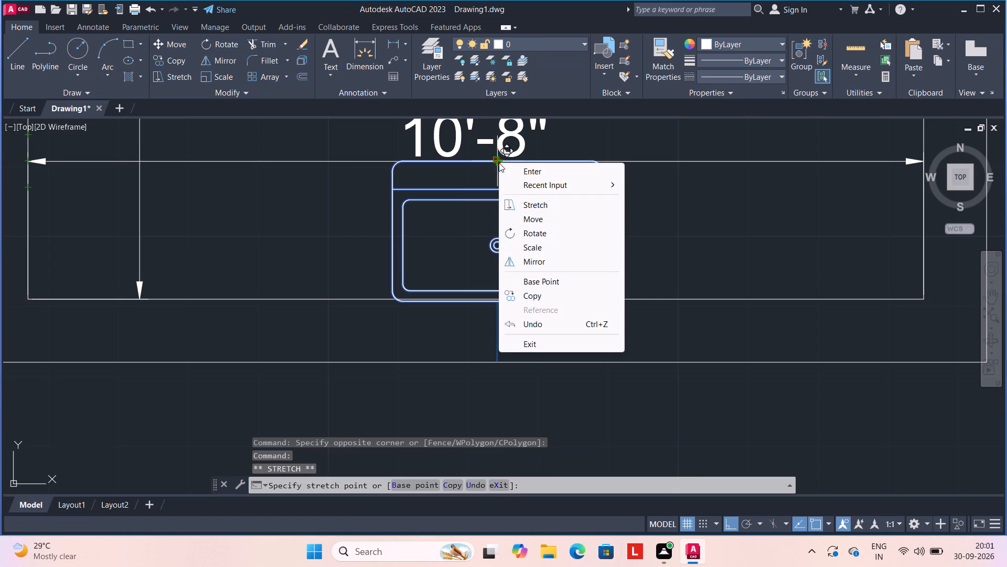
click(509, 243)
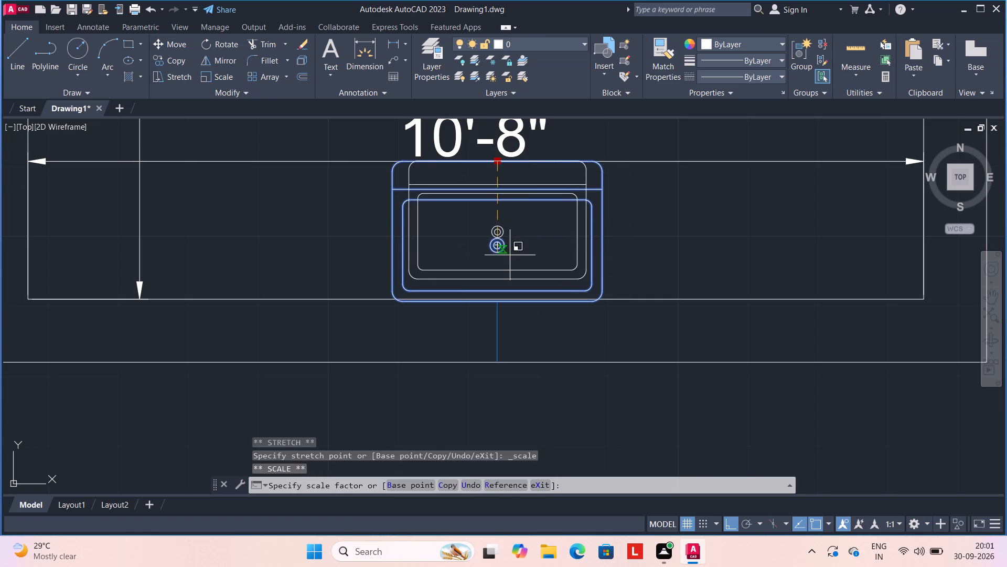
click(510, 256)
key(Escape)
scroll(586, 261, down, 1)
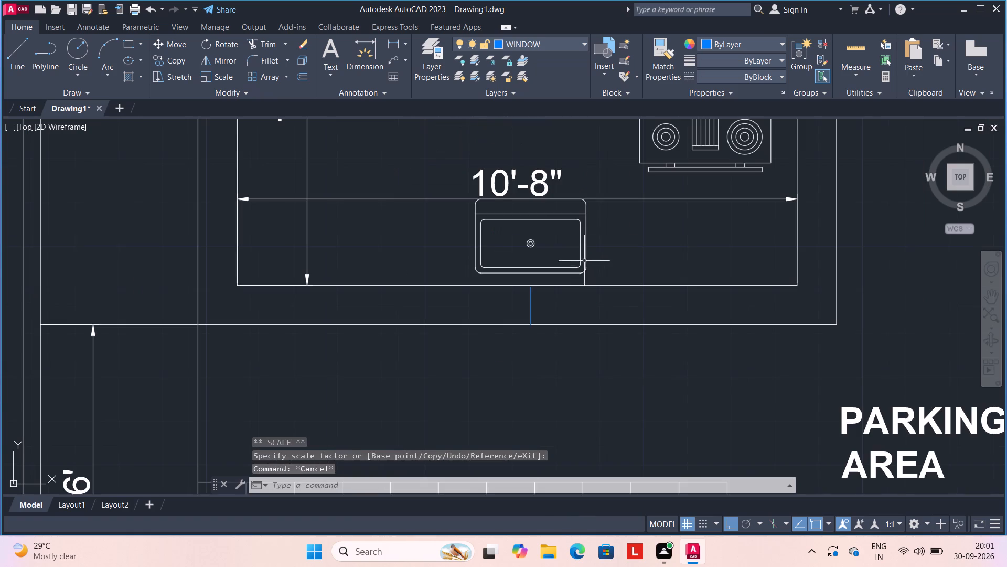
Move the kitchen sink down to sit just below the 10'-8" dimension line, clear of the wall.
click(533, 238)
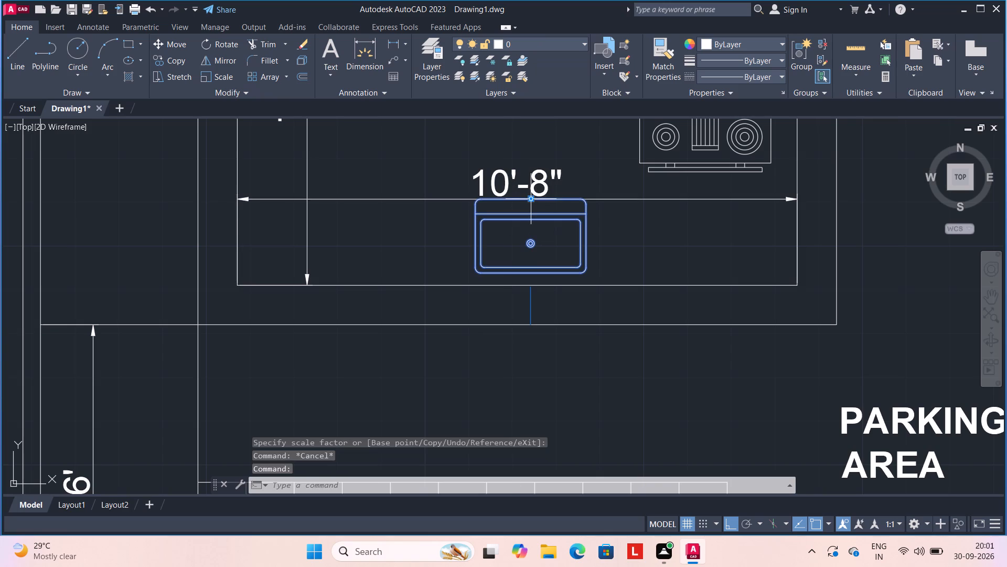
click(530, 198)
click(530, 205)
scroll(530, 203, up, 3)
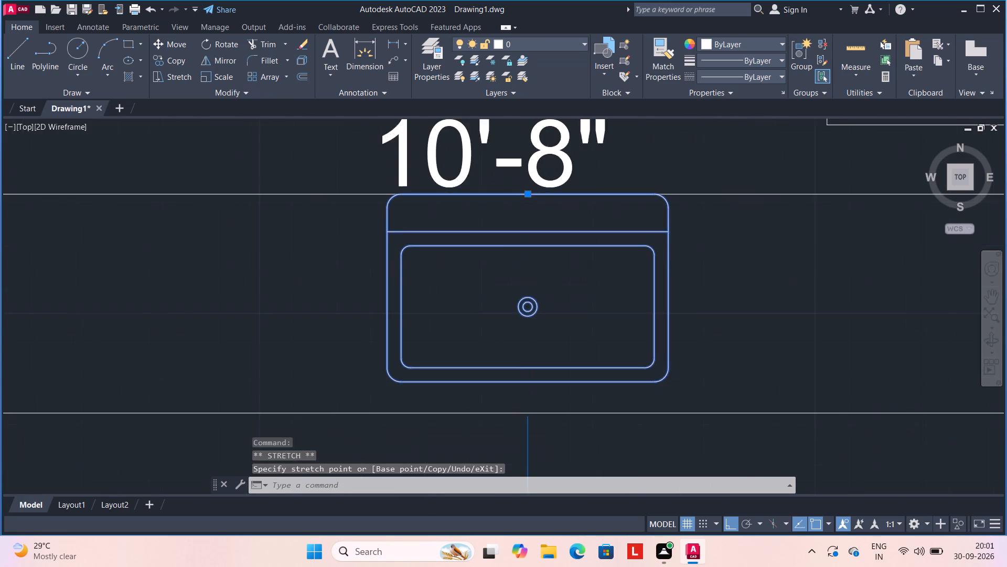
click(526, 190)
click(526, 210)
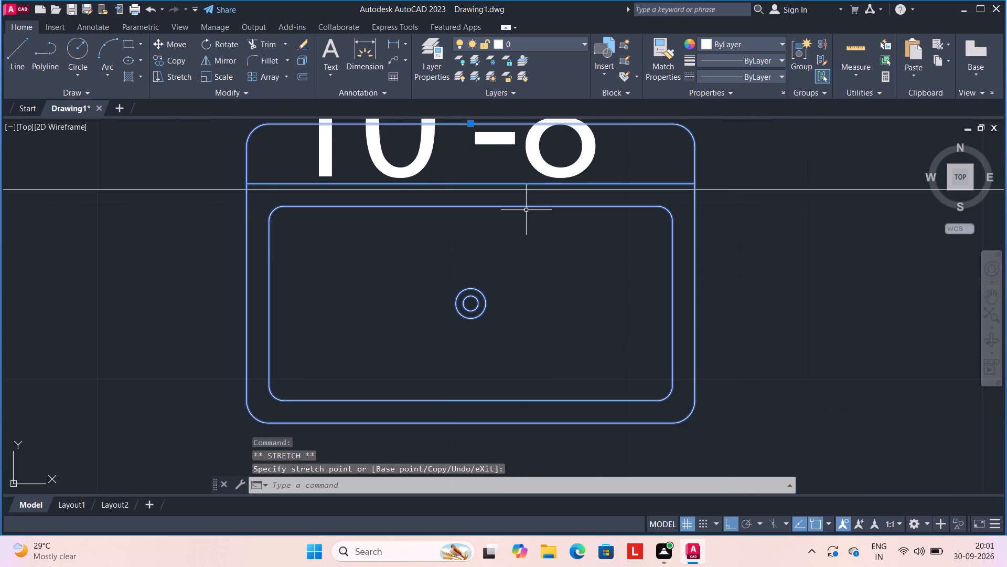
scroll(526, 210, down, 2)
click(505, 179)
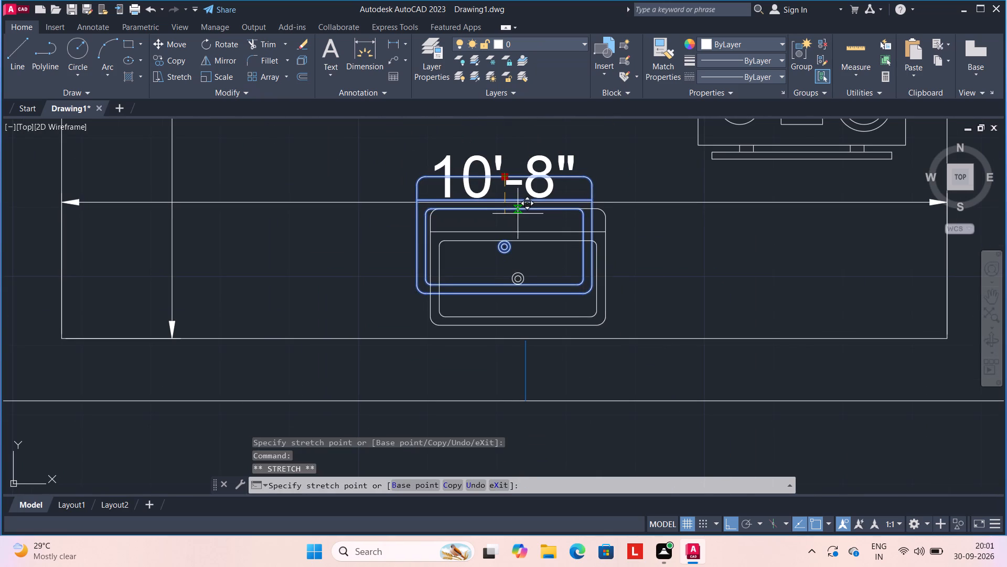
click(522, 213)
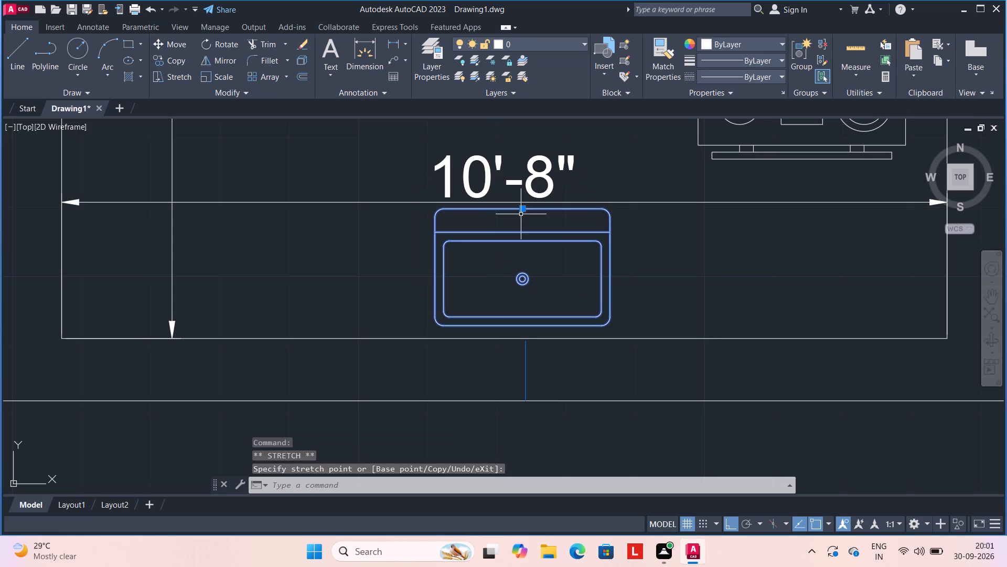
key(Escape)
Offset the short line across the Kitchen's lower wall 2' to both sides to mark the window opening.
scroll(669, 289, down, 1)
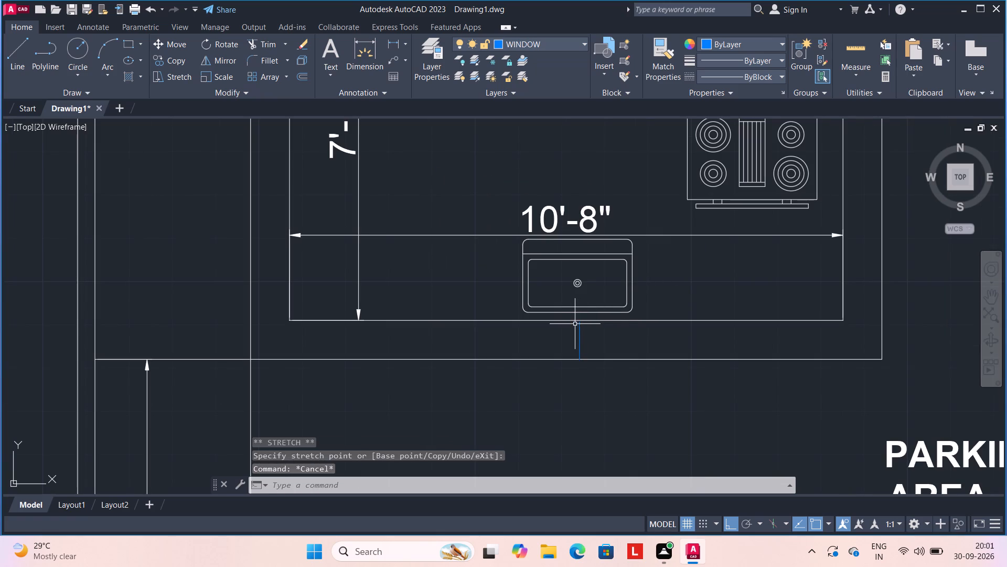
key(o)
key(Return)
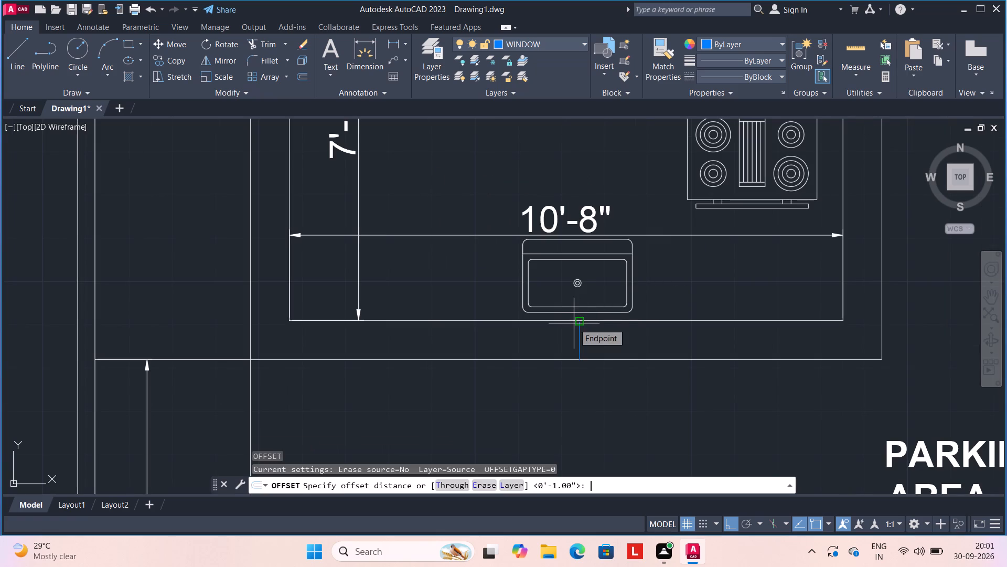
text(2')
key(Return)
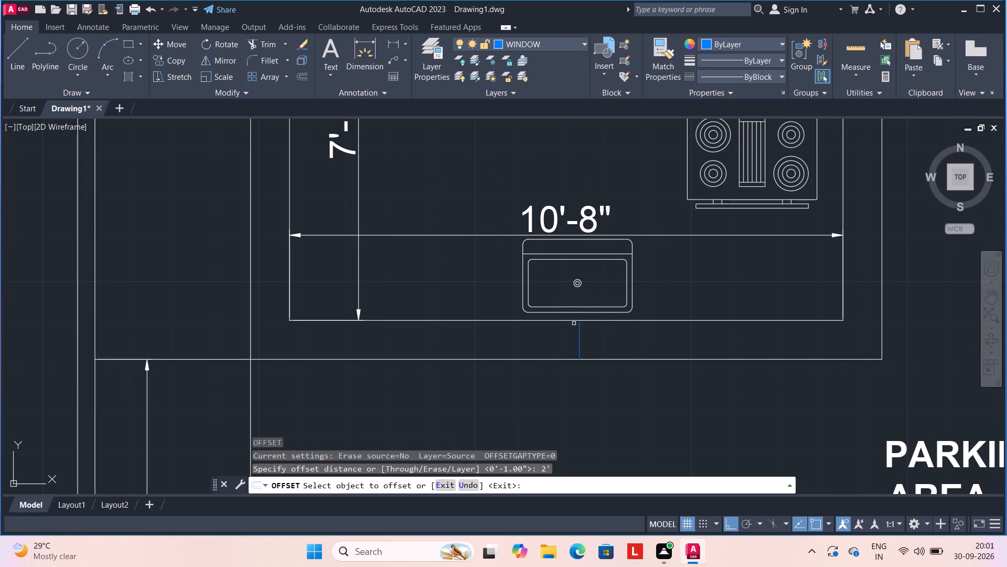
click(580, 348)
click(514, 341)
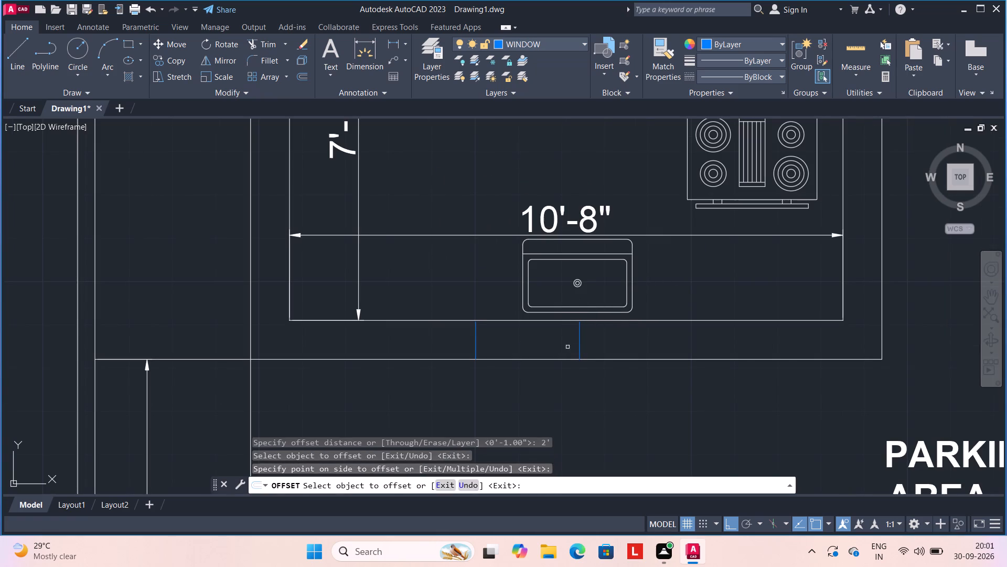
click(580, 344)
click(758, 346)
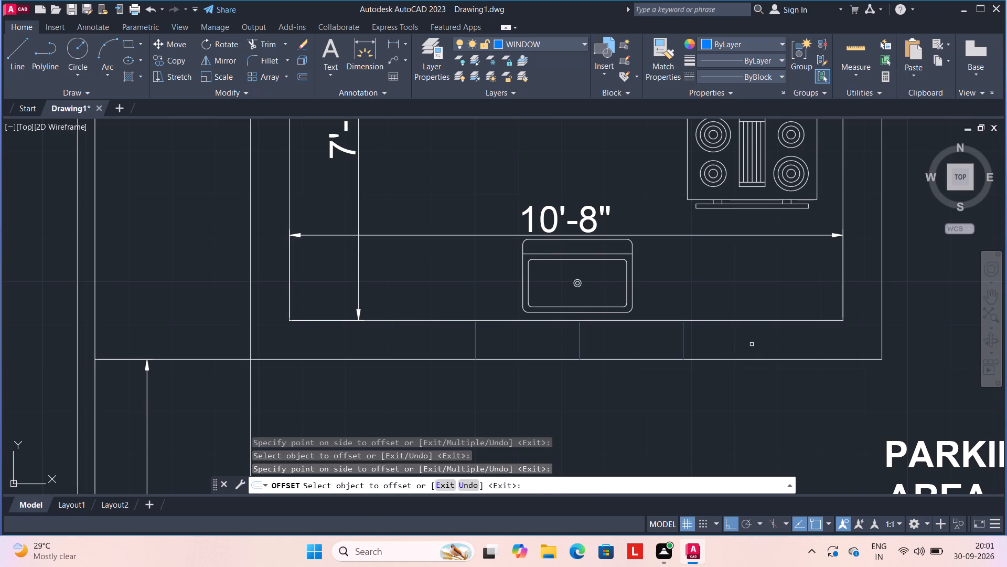
key(Escape)
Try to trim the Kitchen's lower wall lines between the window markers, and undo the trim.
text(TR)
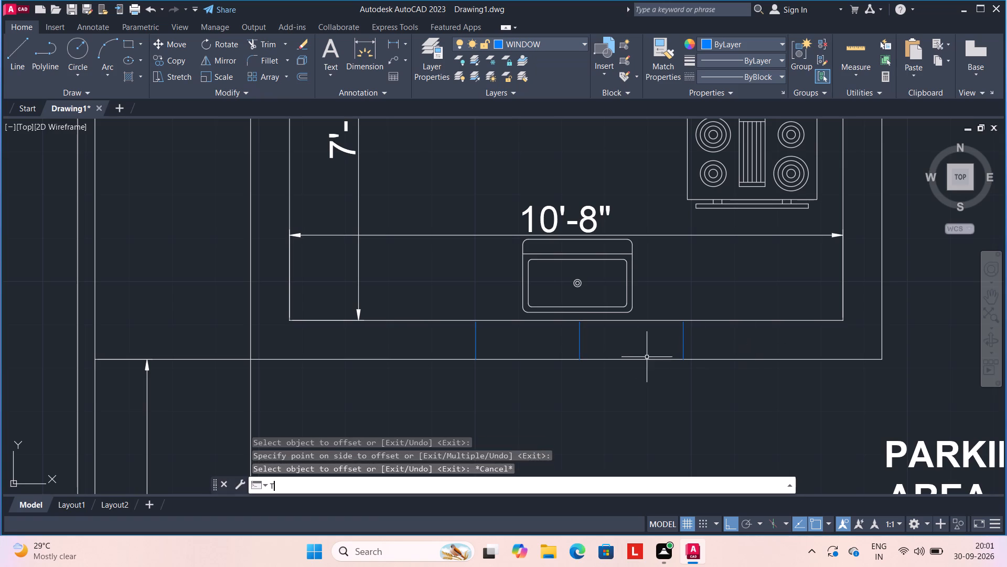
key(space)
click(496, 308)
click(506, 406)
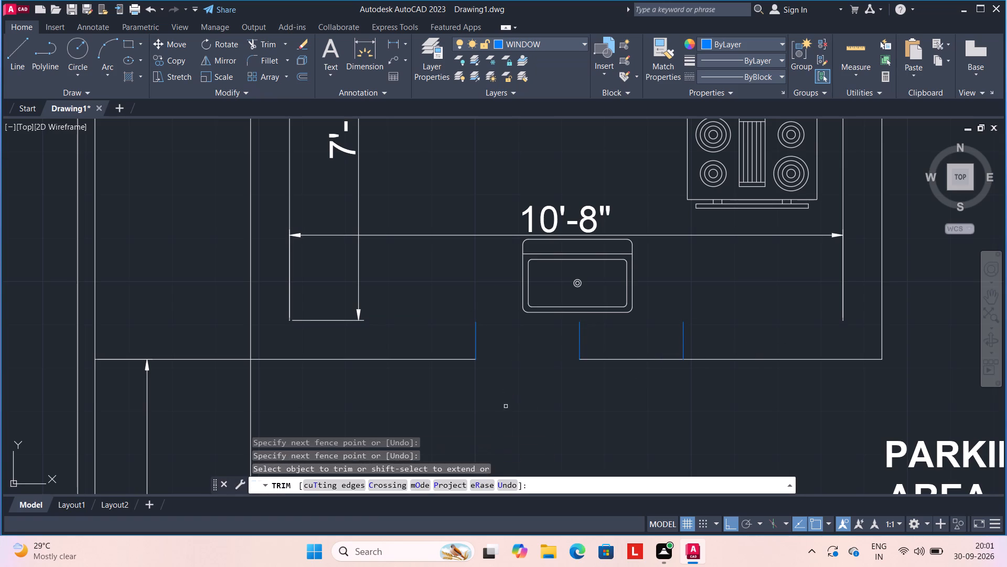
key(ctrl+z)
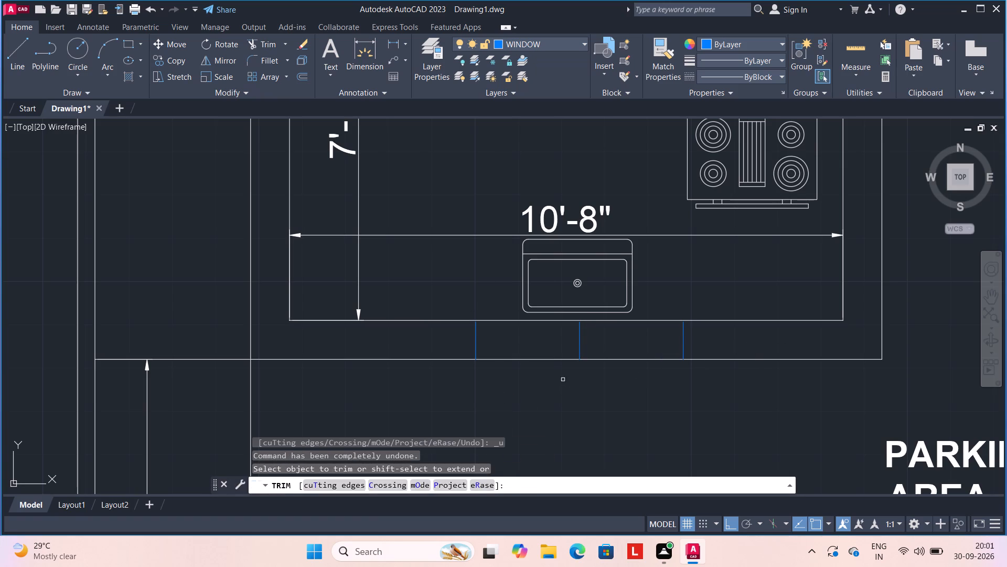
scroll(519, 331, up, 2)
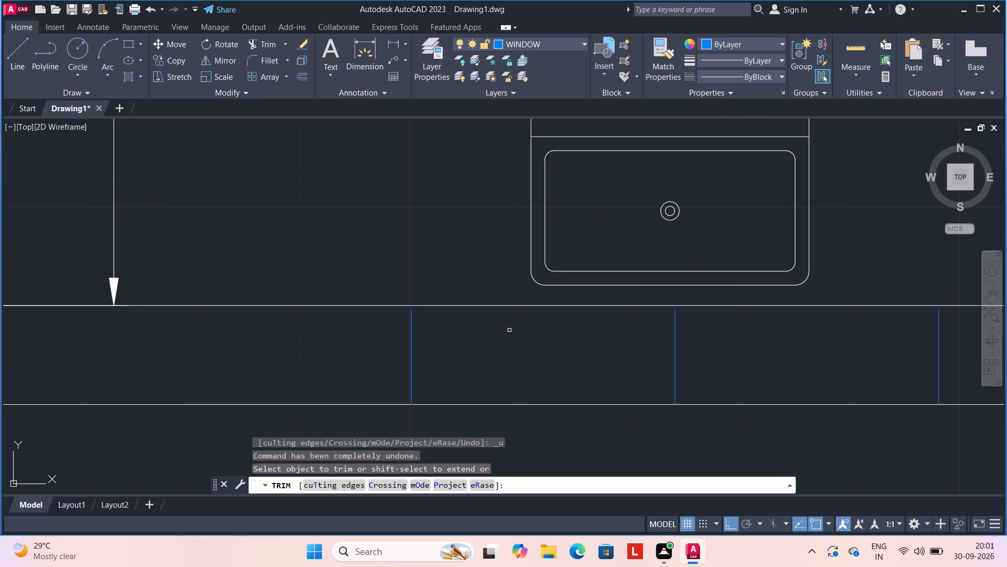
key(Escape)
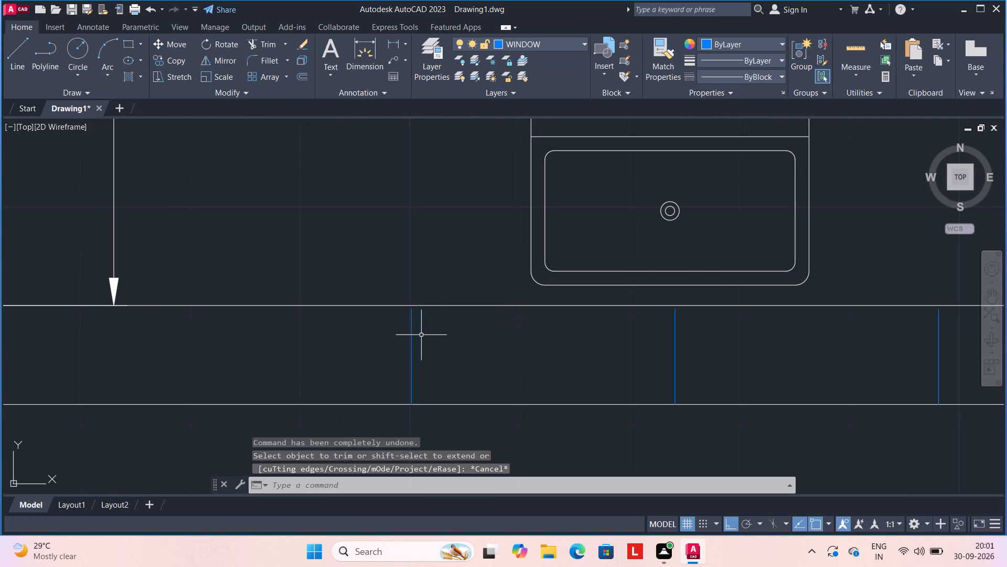
Stretch the upper ends of the two offset lines up to the Kitchen's inner wall face.
click(413, 338)
key(Escape)
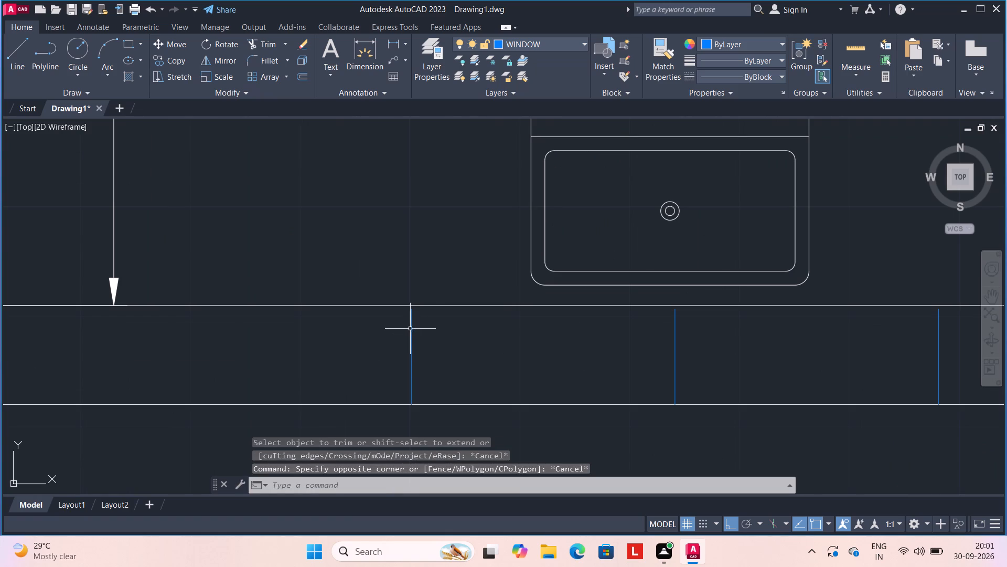
click(412, 332)
scroll(412, 323, up, 4)
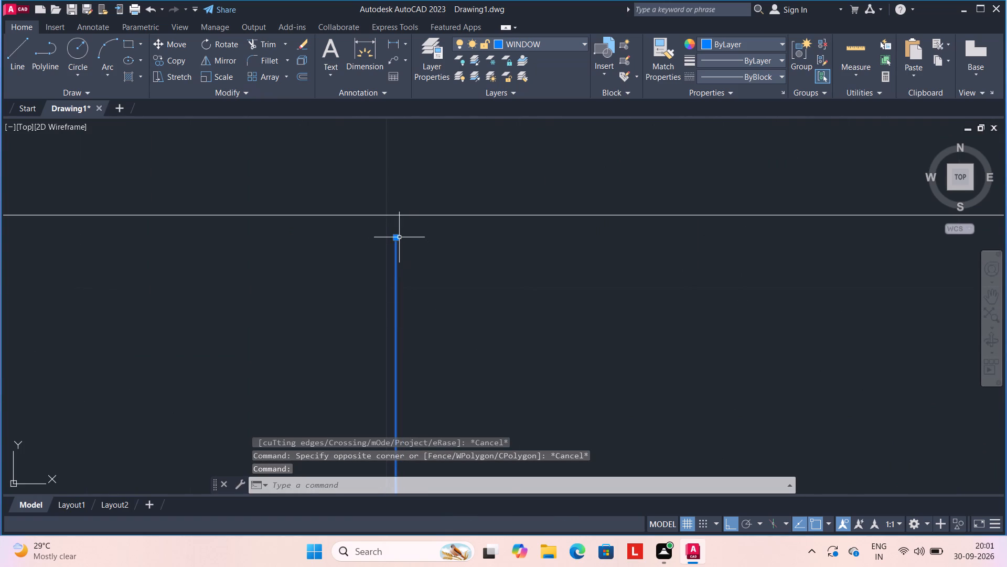
click(398, 236)
click(397, 217)
scroll(424, 249, down, 3)
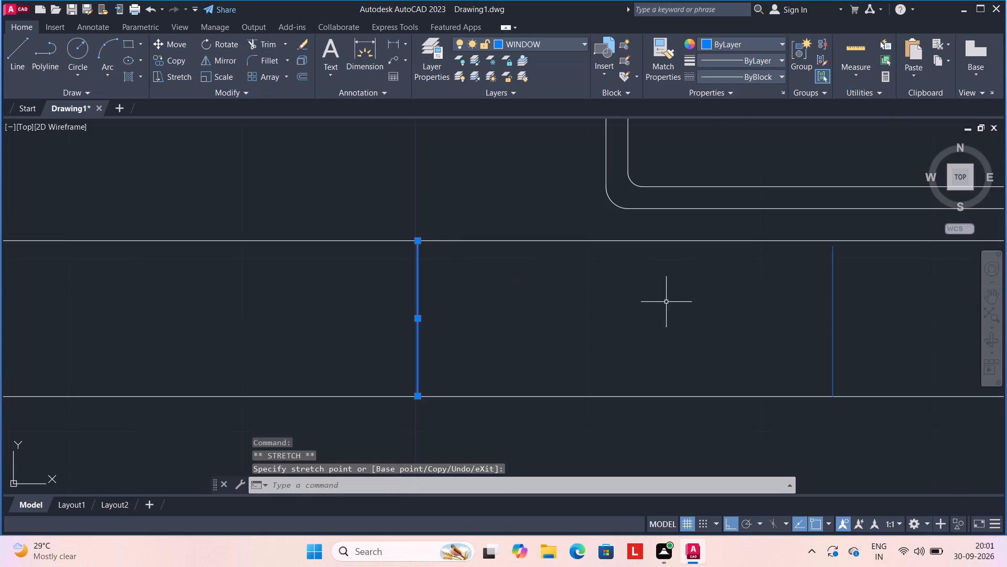
middle_drag(692, 304, 485, 310)
key(Escape)
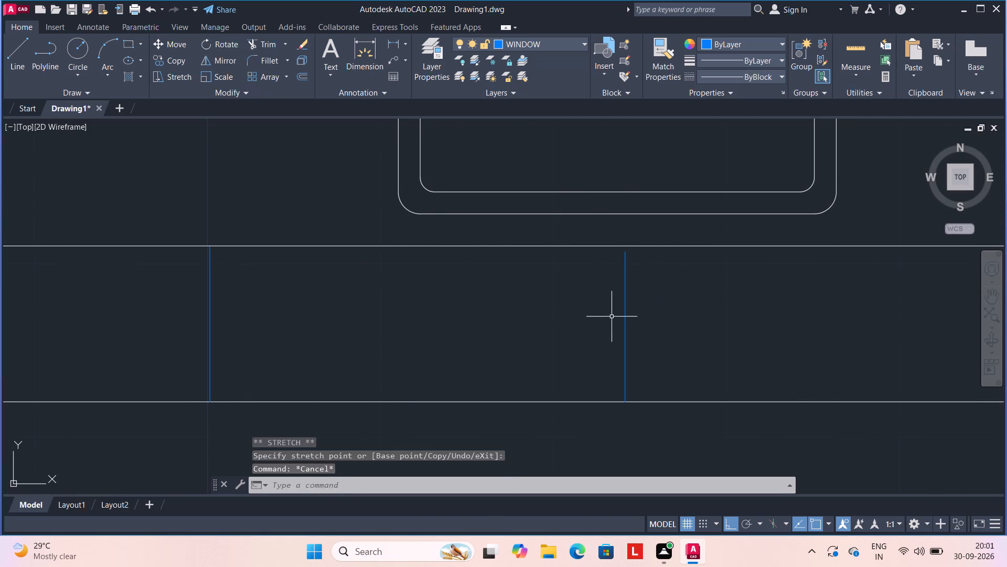
middle_drag(720, 323, 379, 336)
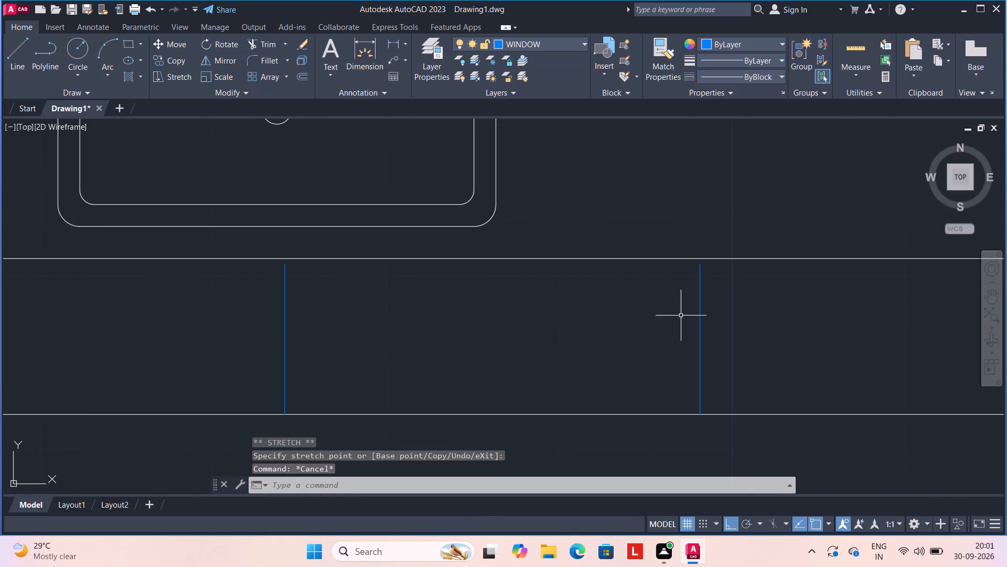
scroll(690, 315, up, 2)
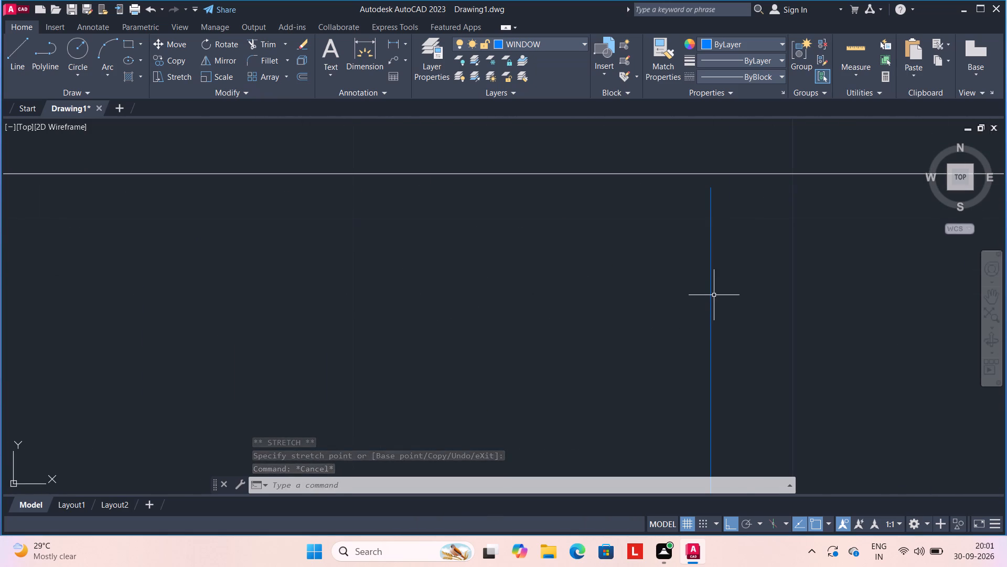
click(710, 287)
click(712, 188)
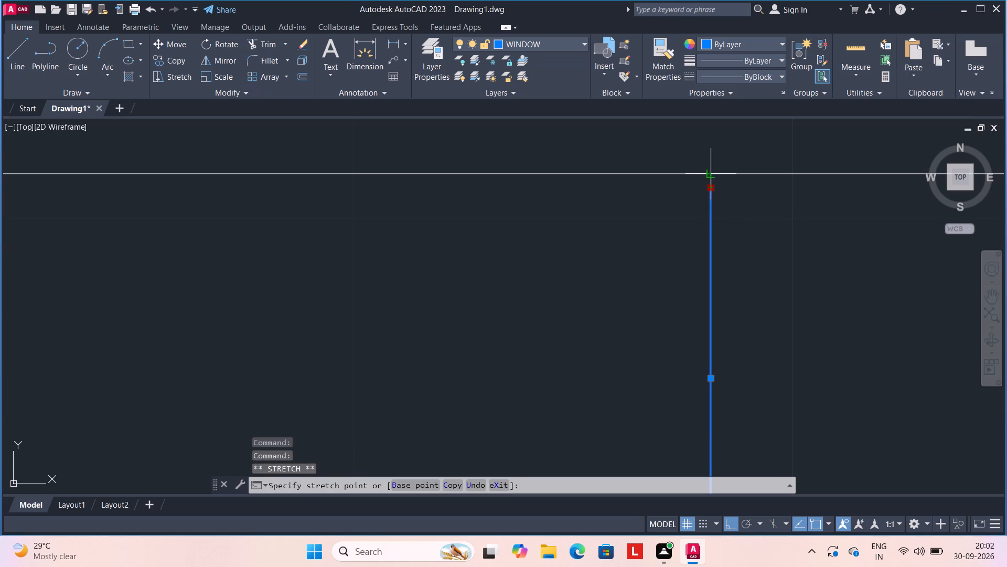
click(713, 176)
key(Escape)
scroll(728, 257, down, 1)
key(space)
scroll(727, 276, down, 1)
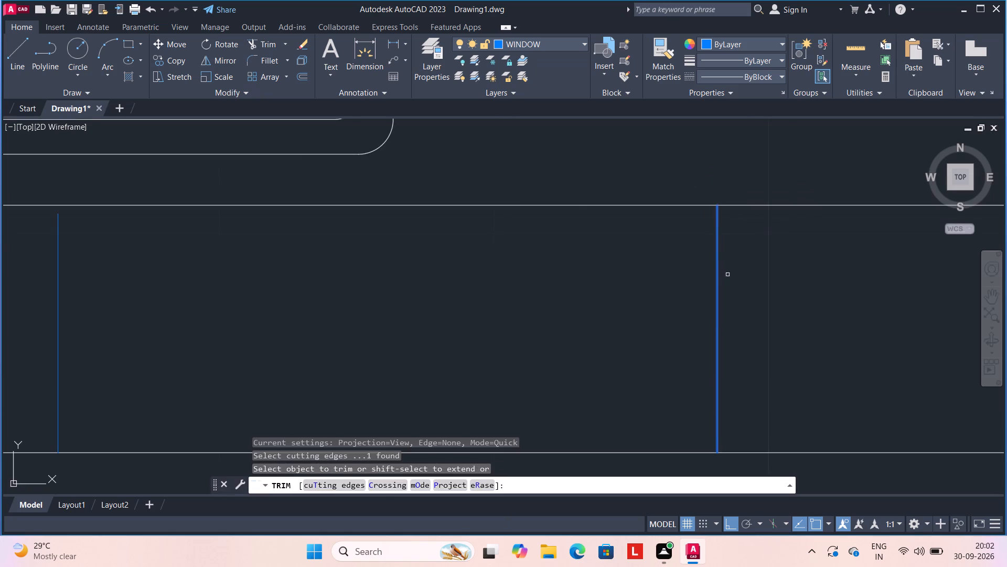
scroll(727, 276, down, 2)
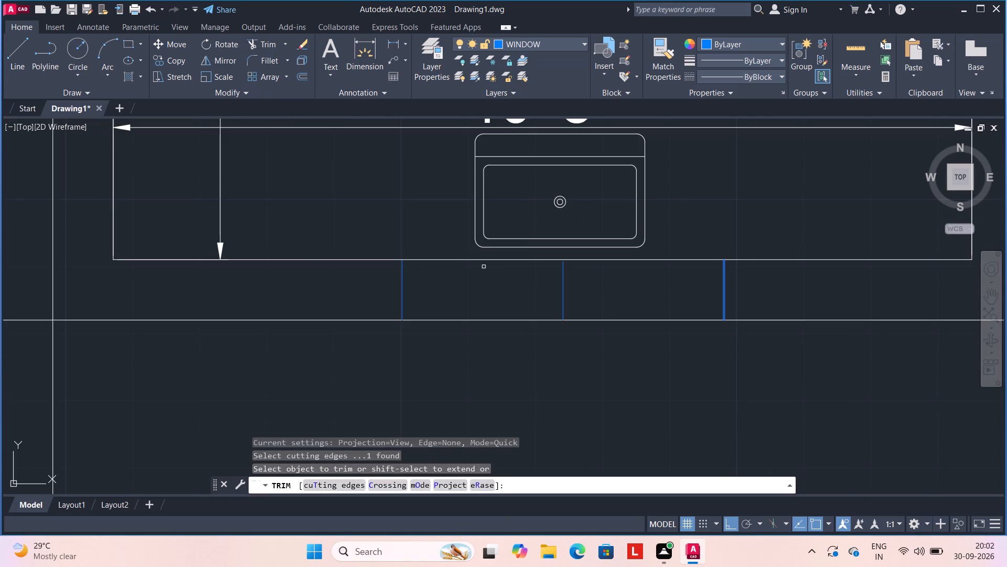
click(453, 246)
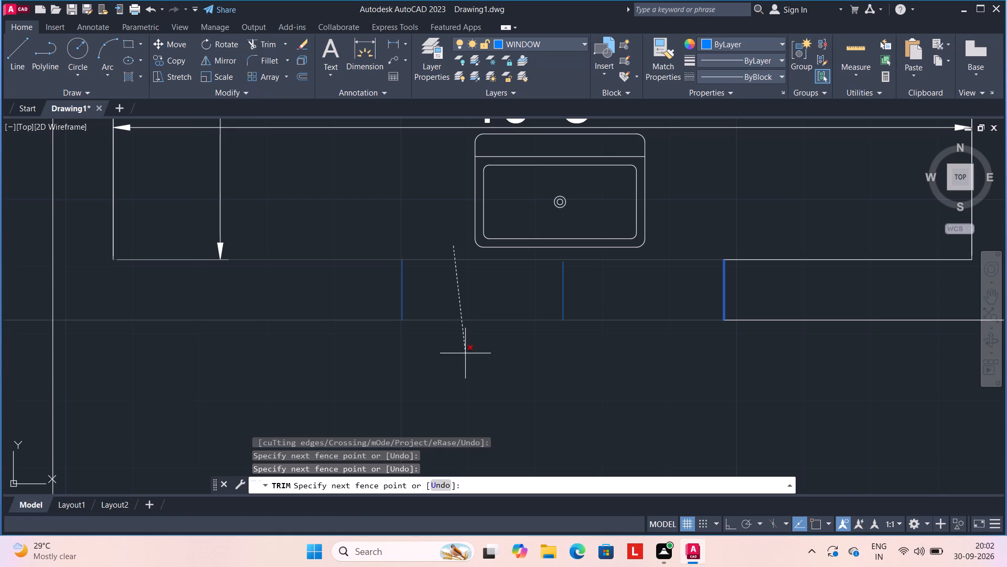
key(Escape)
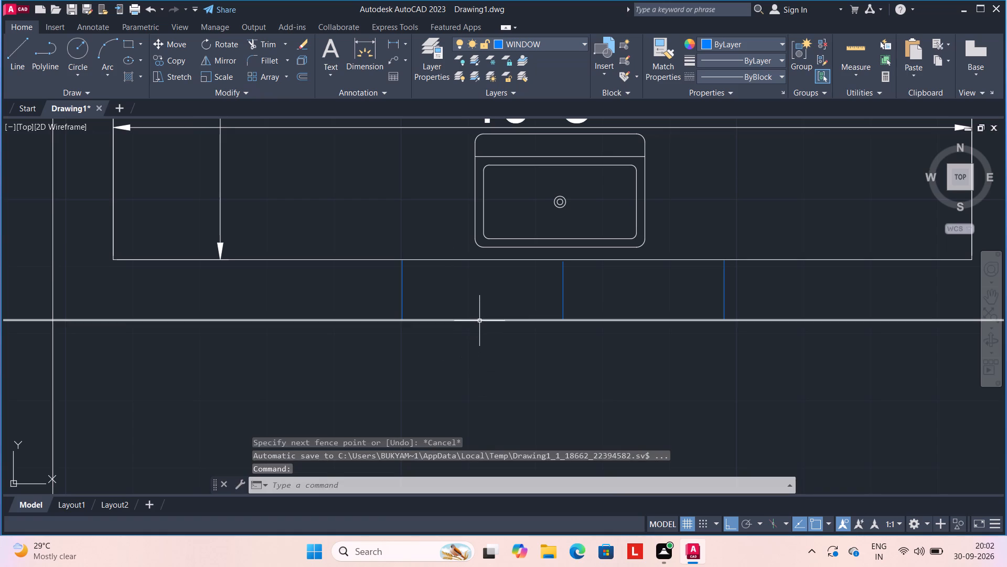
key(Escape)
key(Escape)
Stretch the upper end of the middle marker line below the sink up to the Kitchen's inner wall face.
scroll(420, 326, up, 4)
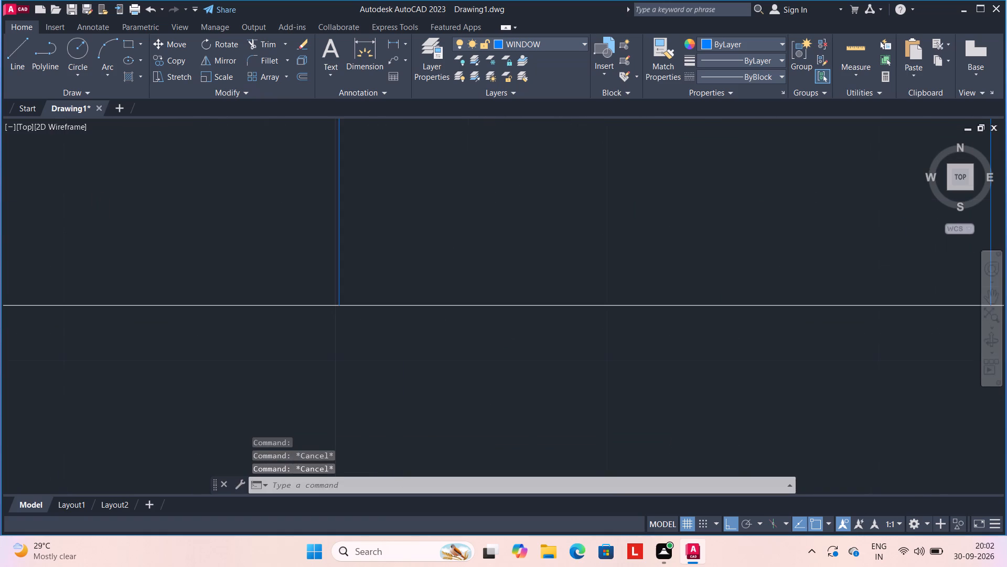
scroll(862, 331, down, 2)
middle_drag(855, 333, 242, 352)
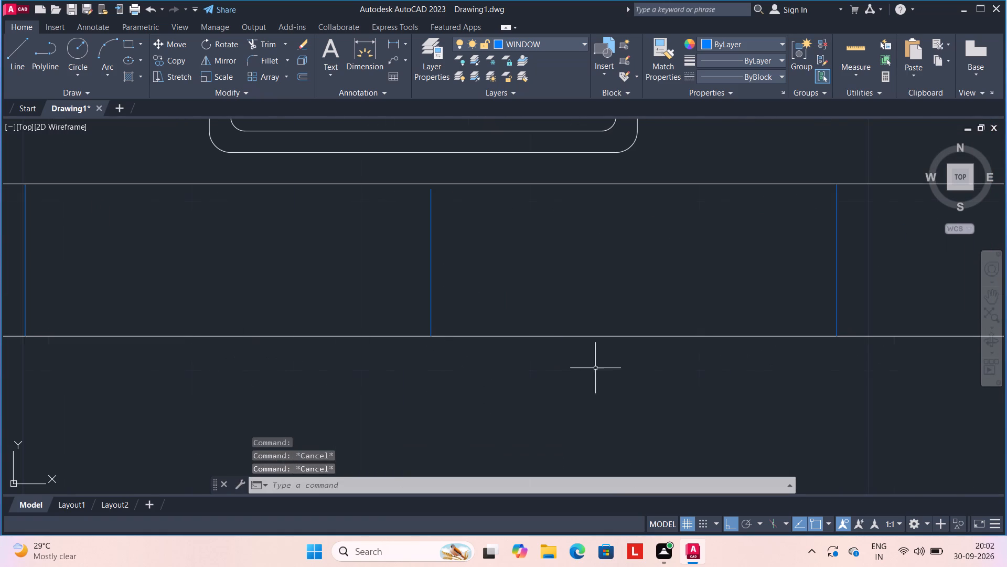
scroll(852, 348, up, 4)
scroll(726, 275, down, 3)
key(Escape)
scroll(744, 343, down, 3)
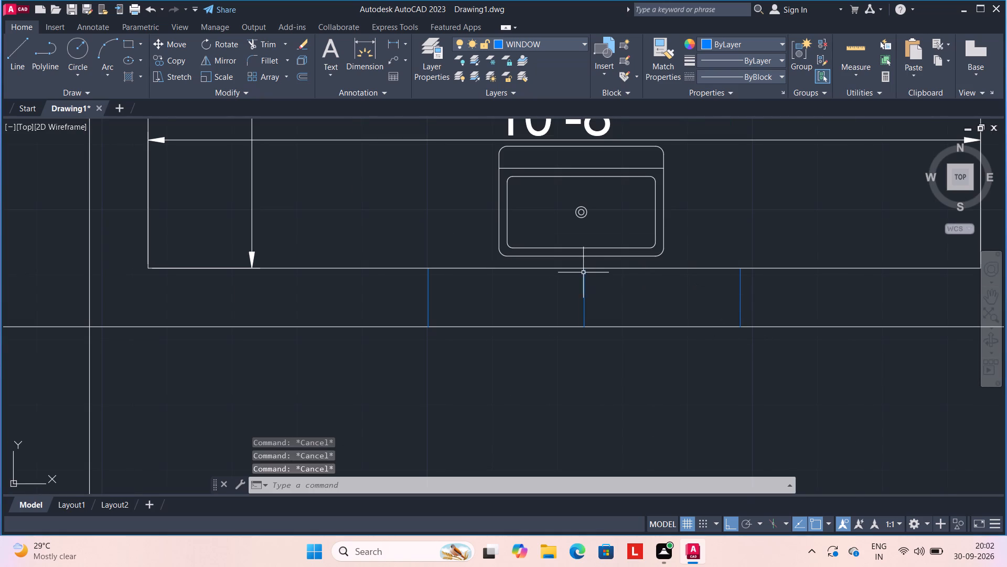
scroll(582, 272, up, 4)
click(582, 272)
click(583, 257)
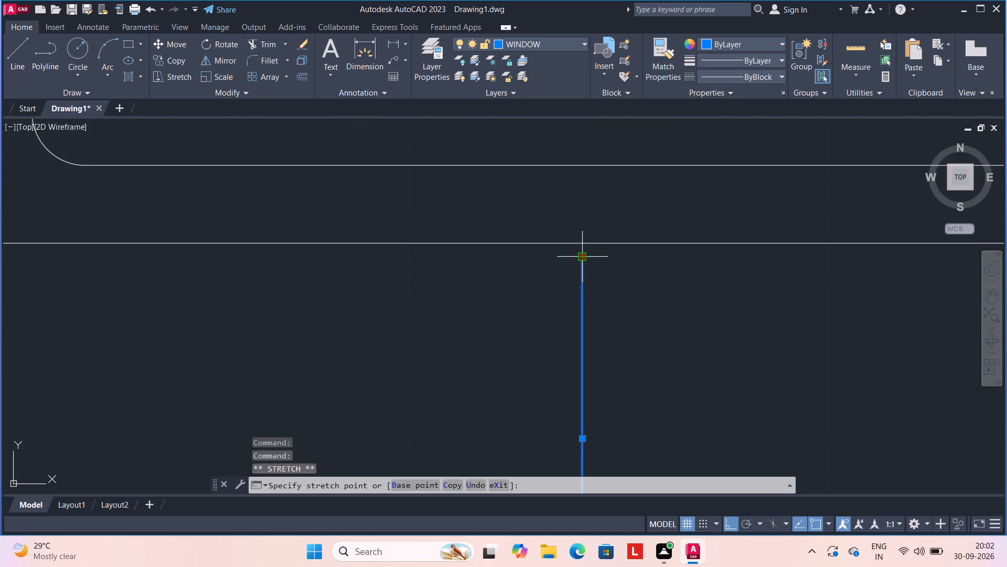
click(584, 239)
key(Escape)
scroll(608, 333, down, 3)
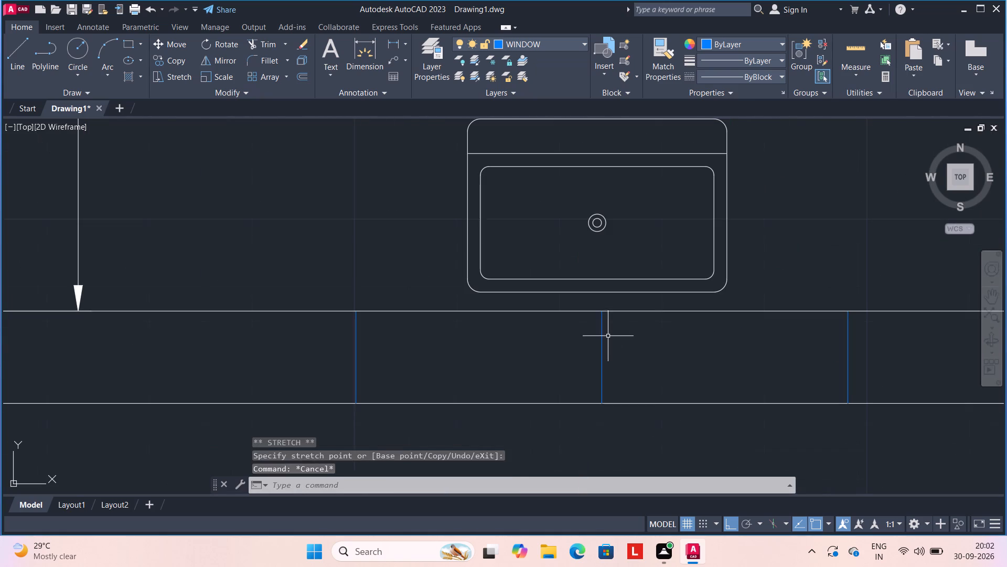
Trim the Kitchen's lower wall lines between the outer window markers and remove the middle marker line.
key(t)
key(r)
key(space)
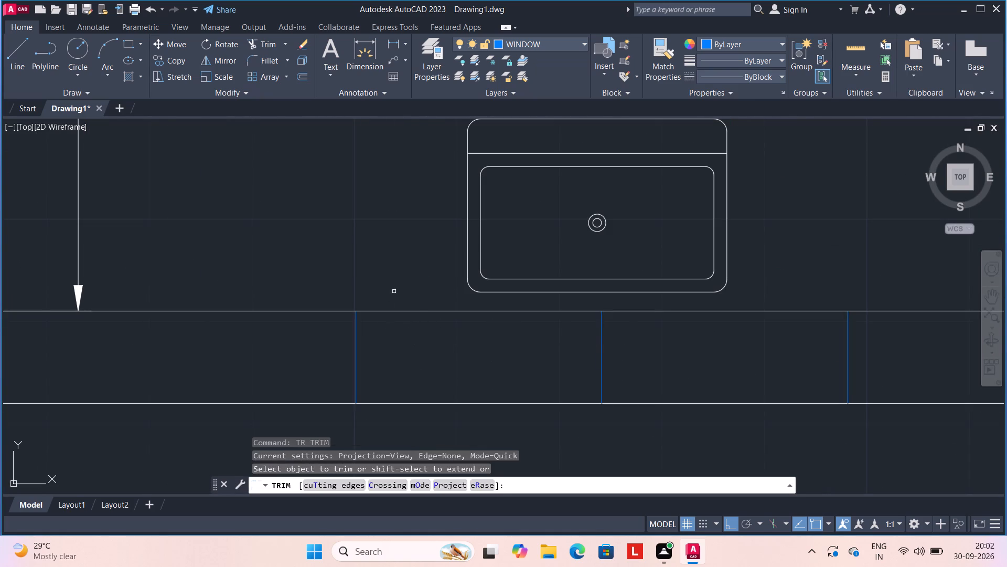
click(395, 288)
click(410, 415)
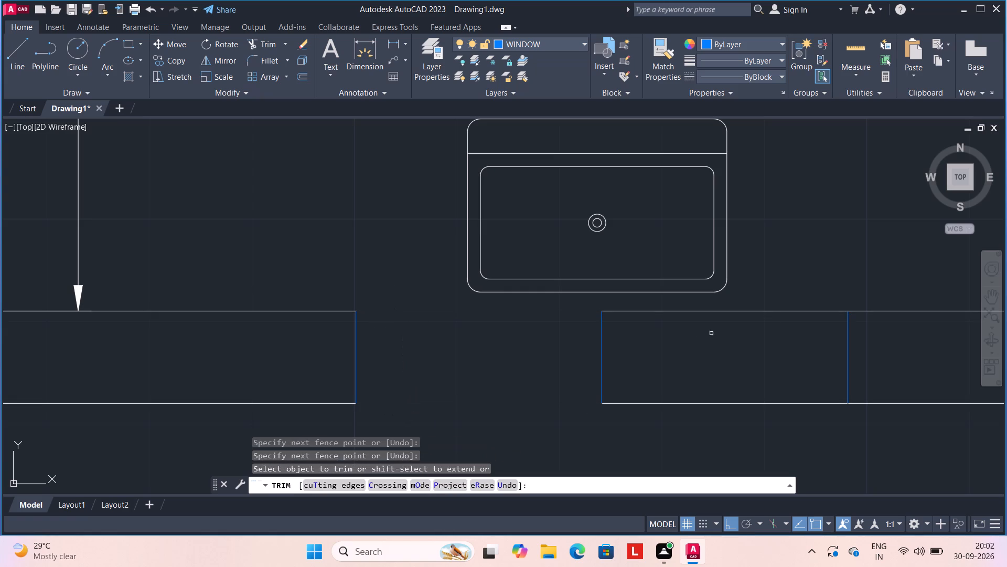
click(763, 293)
click(758, 429)
click(659, 374)
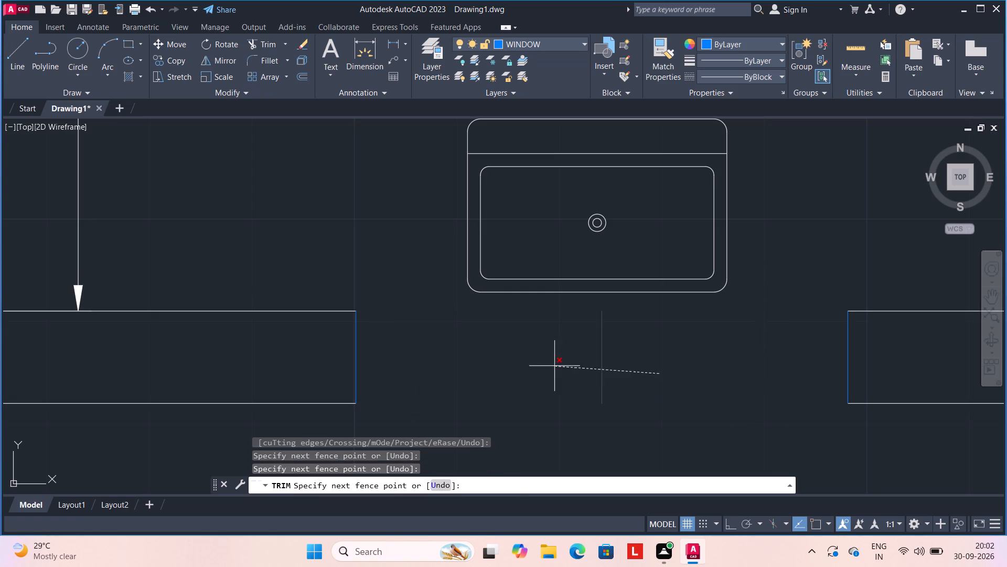
click(554, 366)
key(Escape)
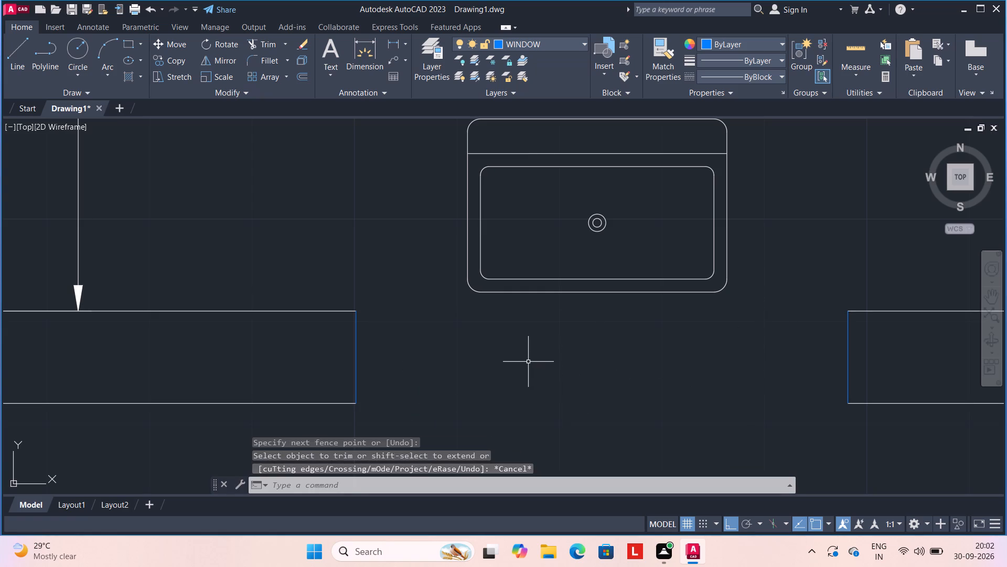
Draw a line across the Kitchen's lower window opening, joining the midpoints of its two side lines.
text(L)
key(space)
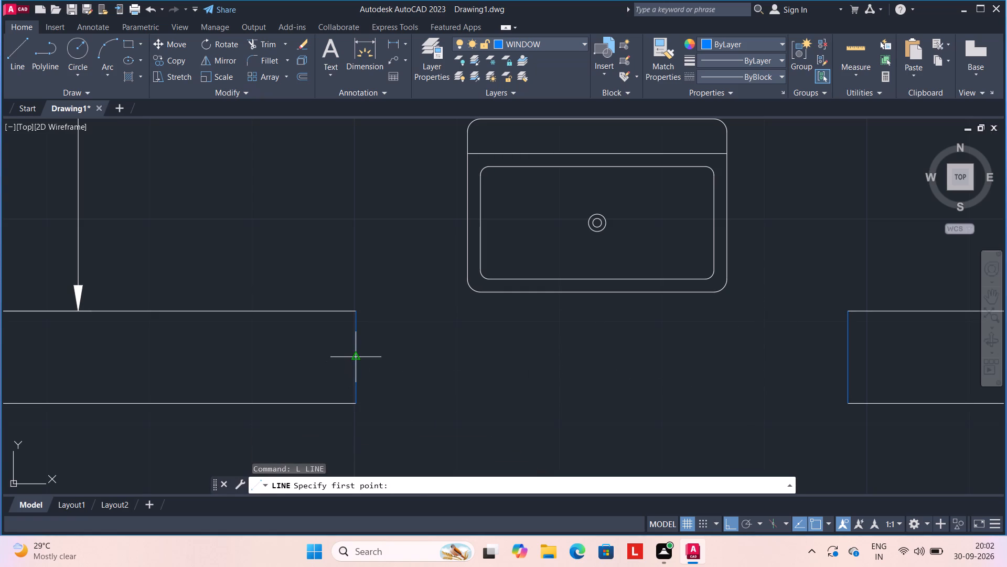
click(357, 355)
click(846, 361)
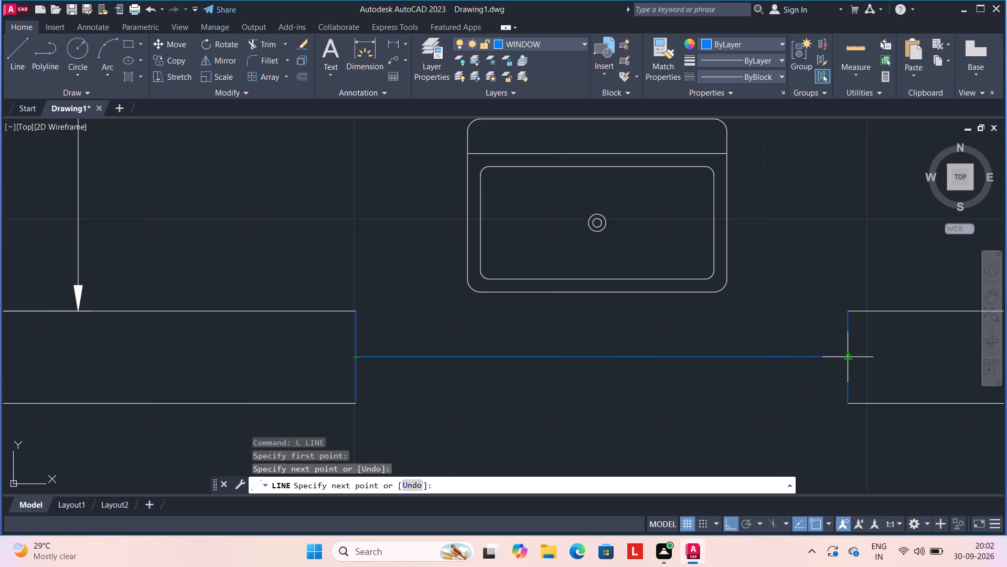
key(space)
Offset the window's centre line 1" to both sides.
key(o)
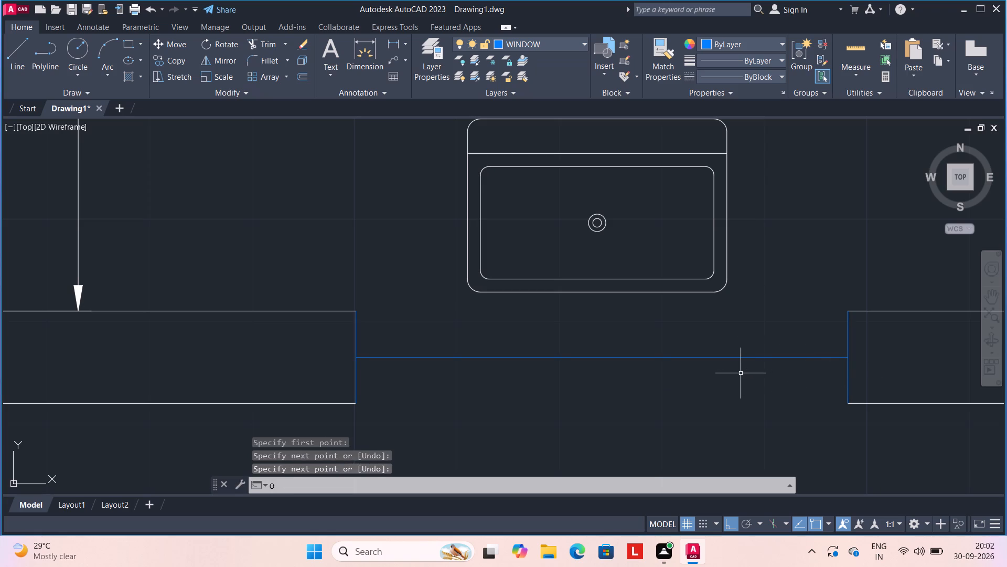
key(Return)
text(1")
key(Return)
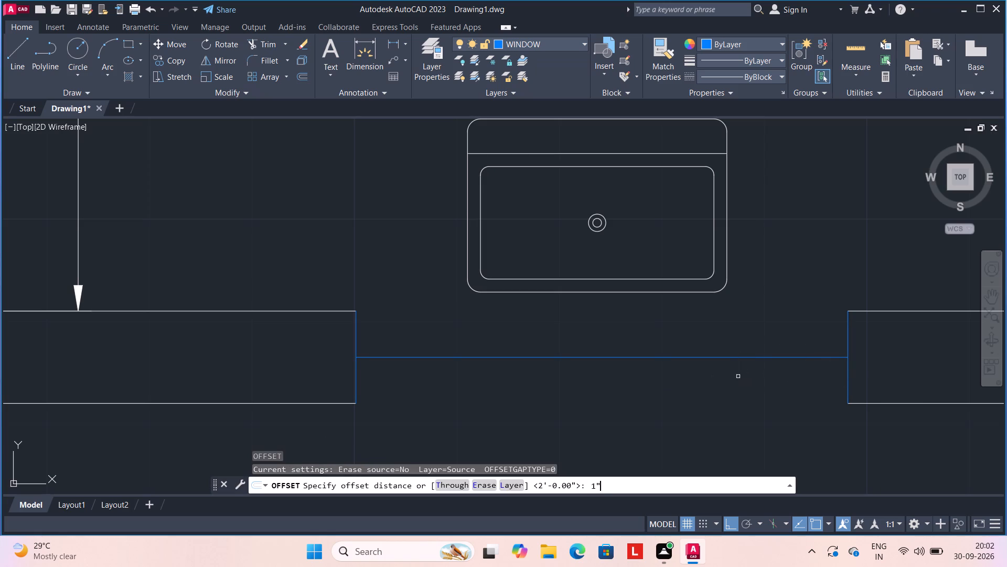
click(657, 358)
click(655, 332)
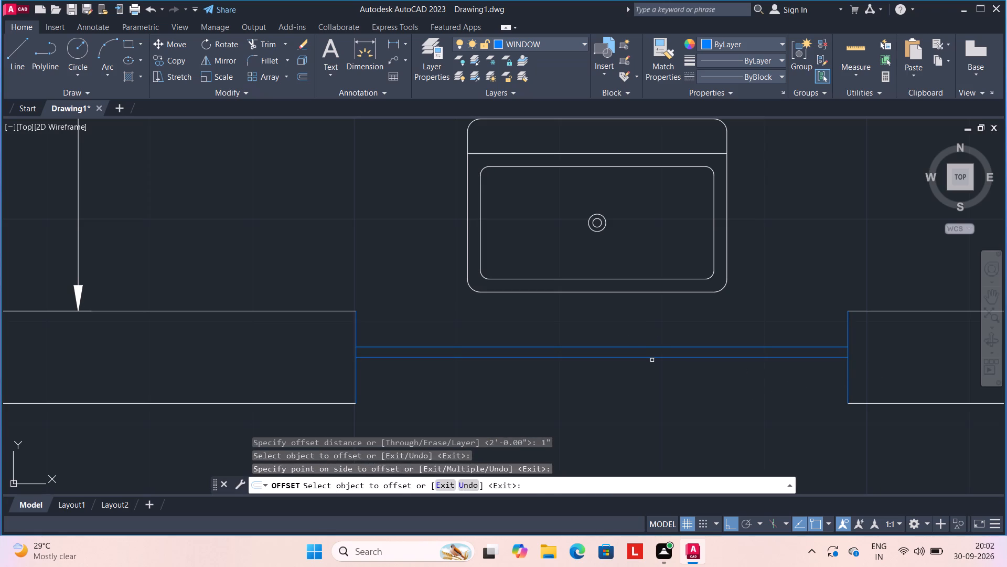
click(652, 359)
click(654, 388)
key(Escape)
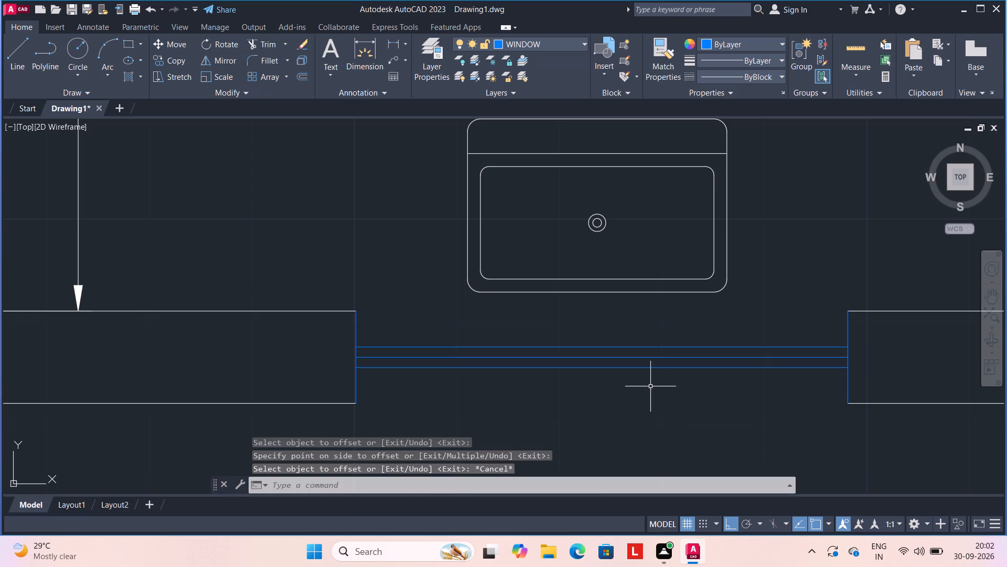
Draw lines along the inner and outer wall faces to close the Kitchen's lower window opening.
text(L)
key(space)
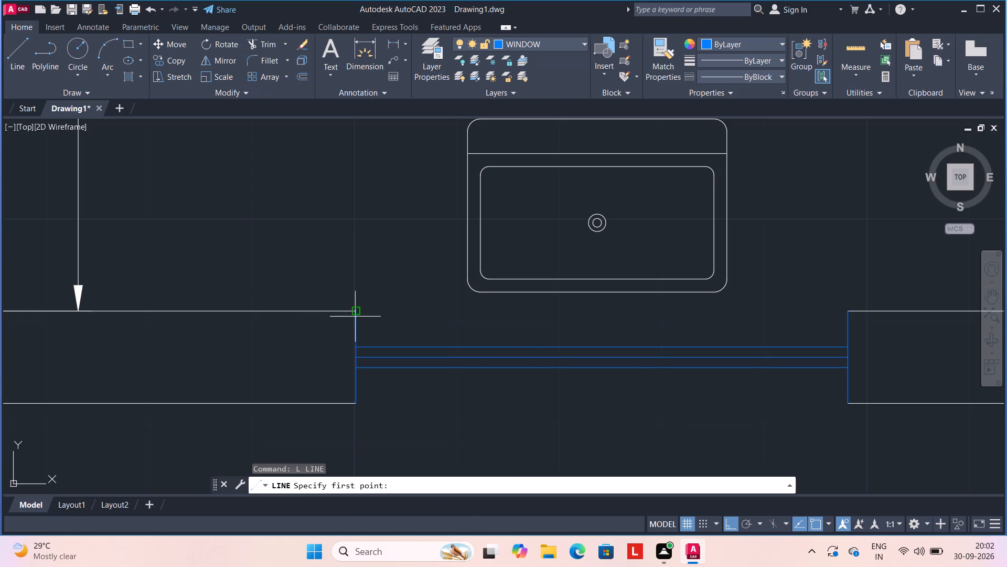
click(354, 312)
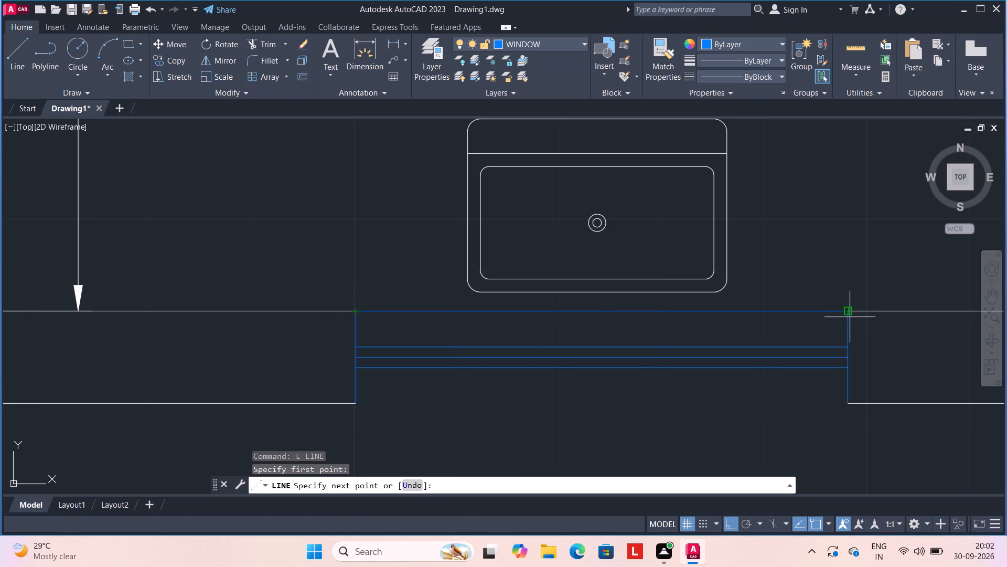
click(850, 317)
key(space)
key(l)
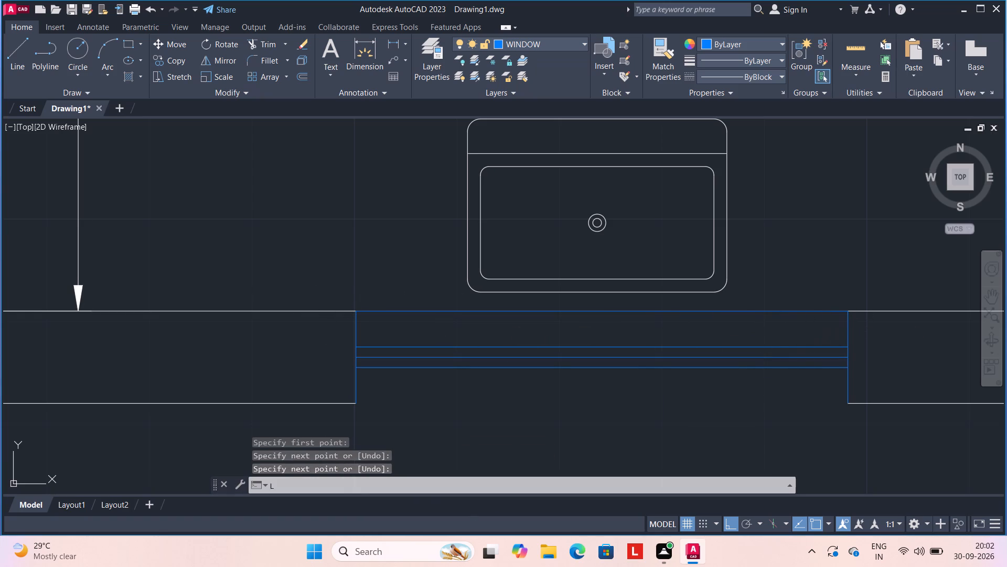
key(Return)
click(355, 403)
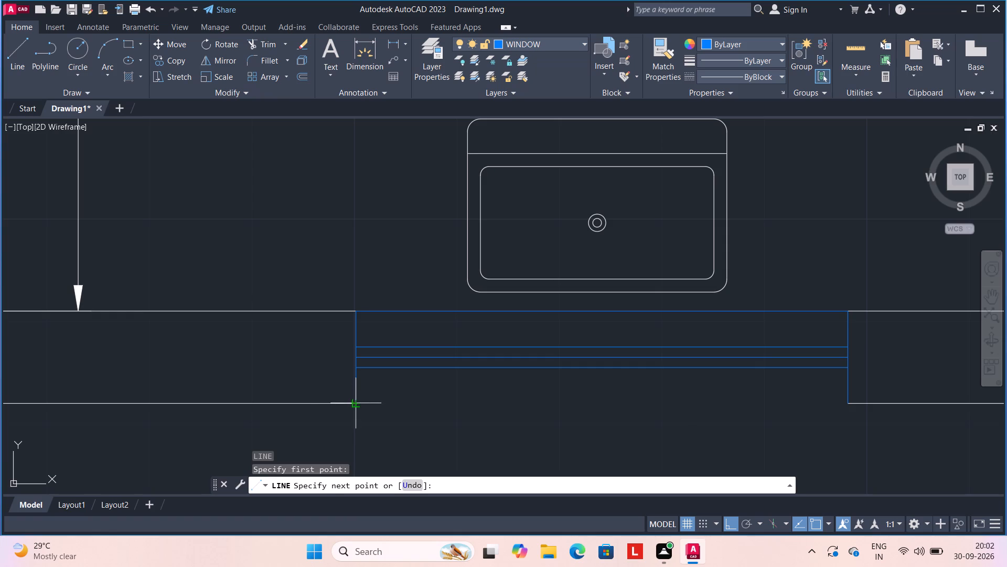
click(851, 406)
key(space)
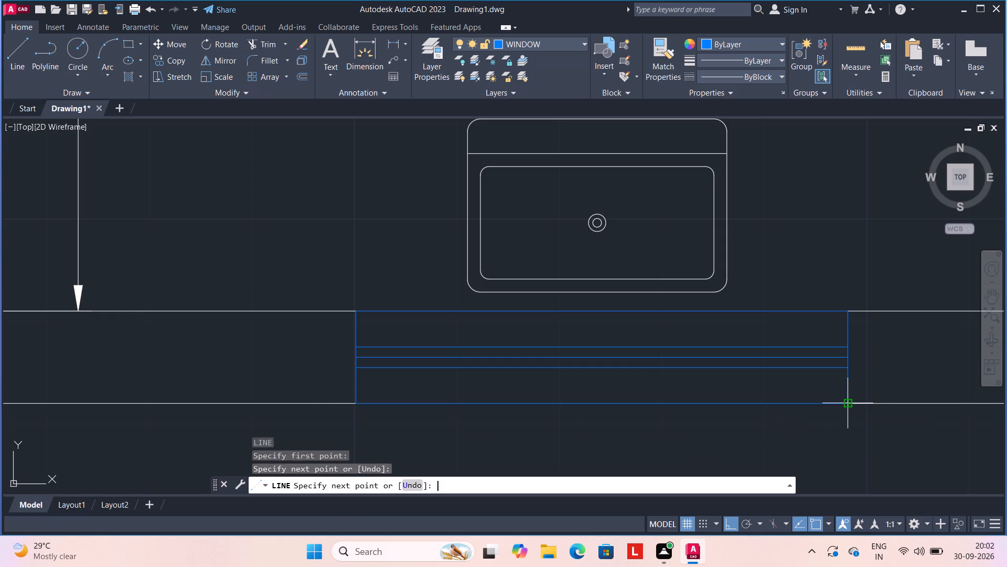
Erase the centre line of the Kitchen's lower window, leaving the two offset lines.
click(587, 358)
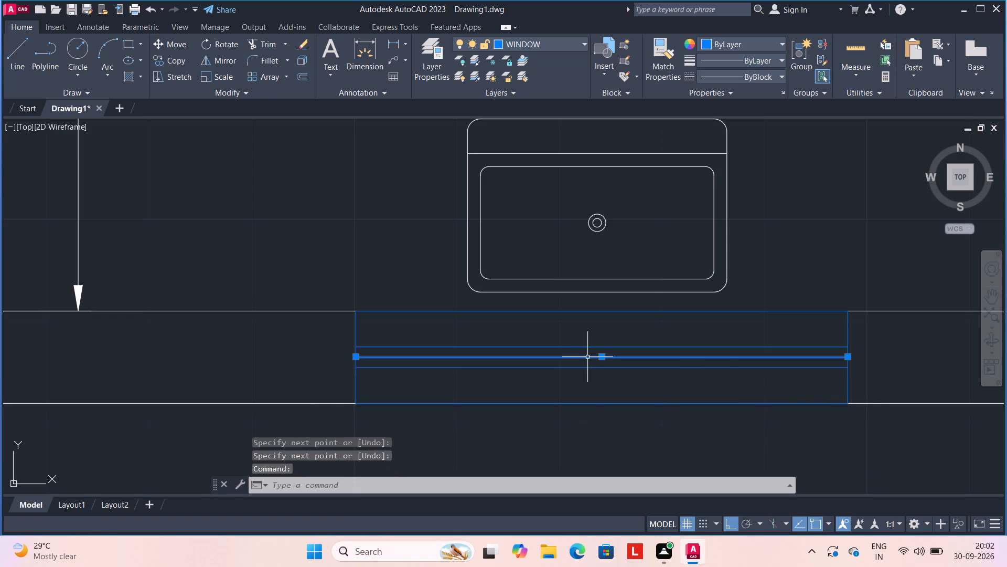
key(Delete)
scroll(603, 416, down, 3)
scroll(729, 438, down, 1)
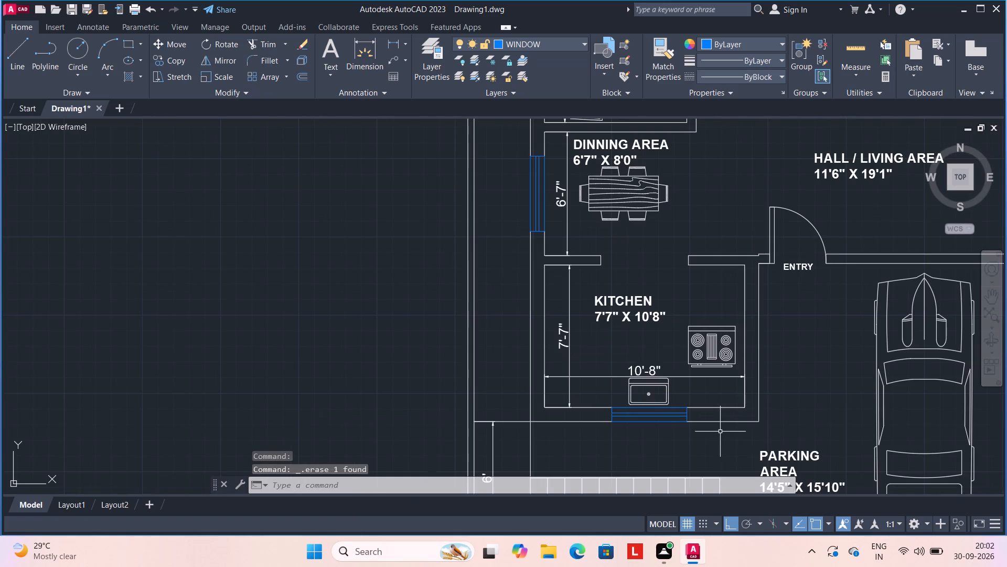
Draw a short line across the thickness of the Kitchen's right wall, from the snap midpoint just below the 10'-8" dimension line.
middle_drag(780, 376, 601, 374)
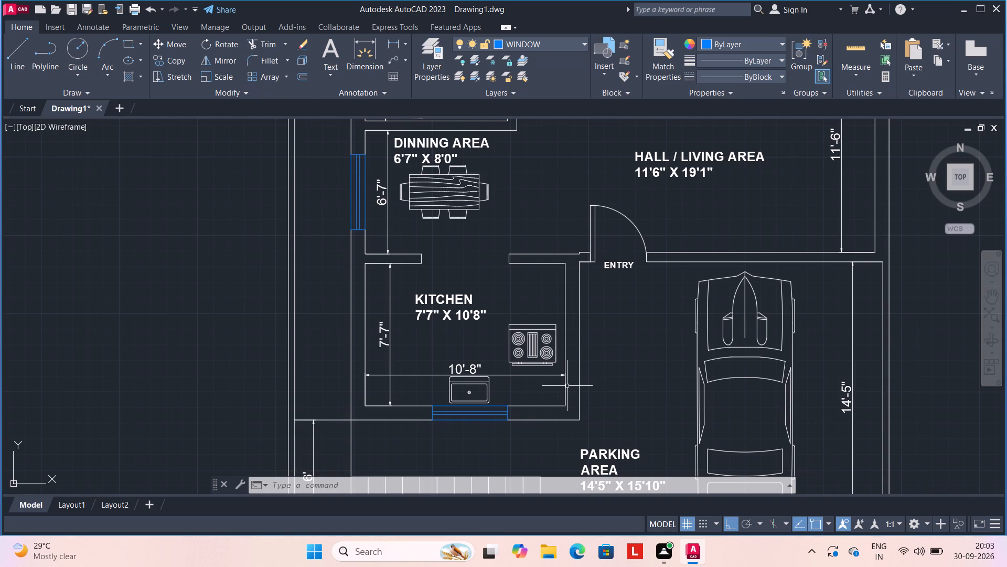
text(L)
key(space)
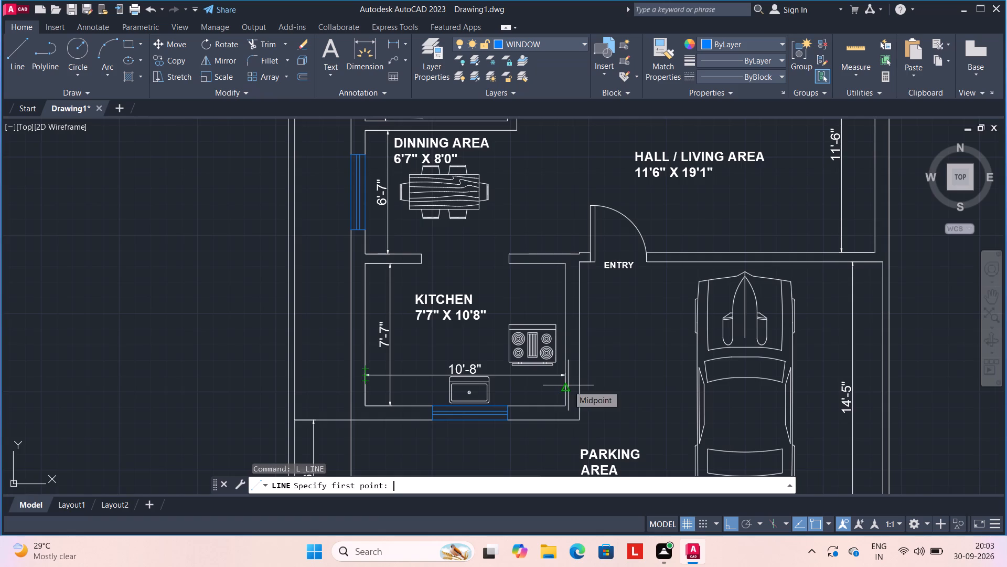
scroll(573, 387, up, 3)
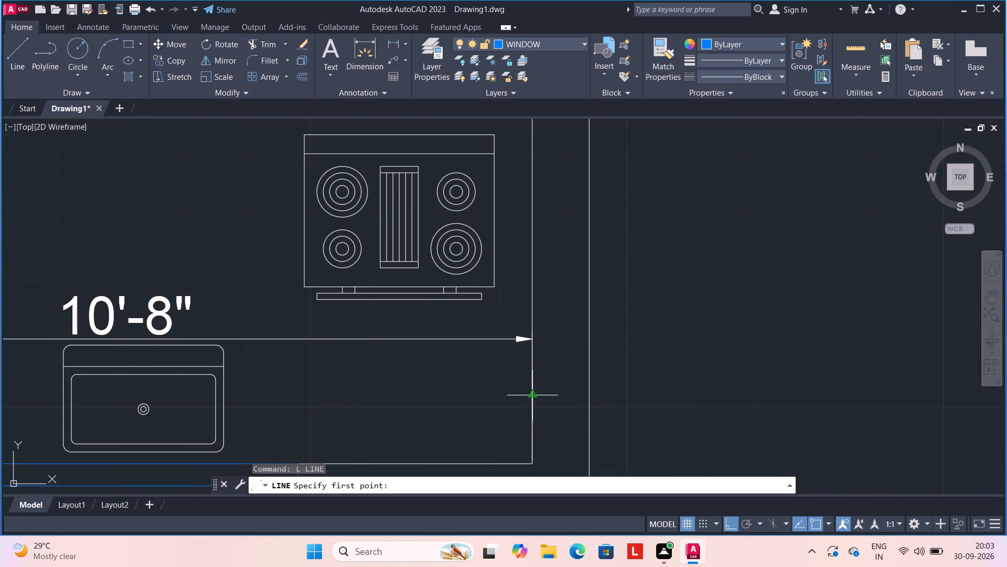
click(534, 397)
click(592, 398)
scroll(564, 400, down, 1)
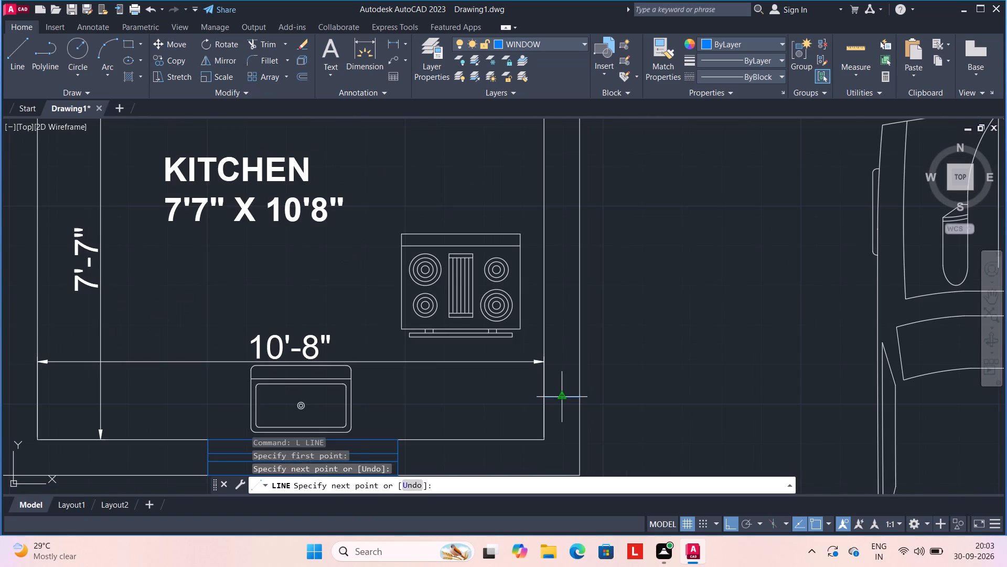
key(Escape)
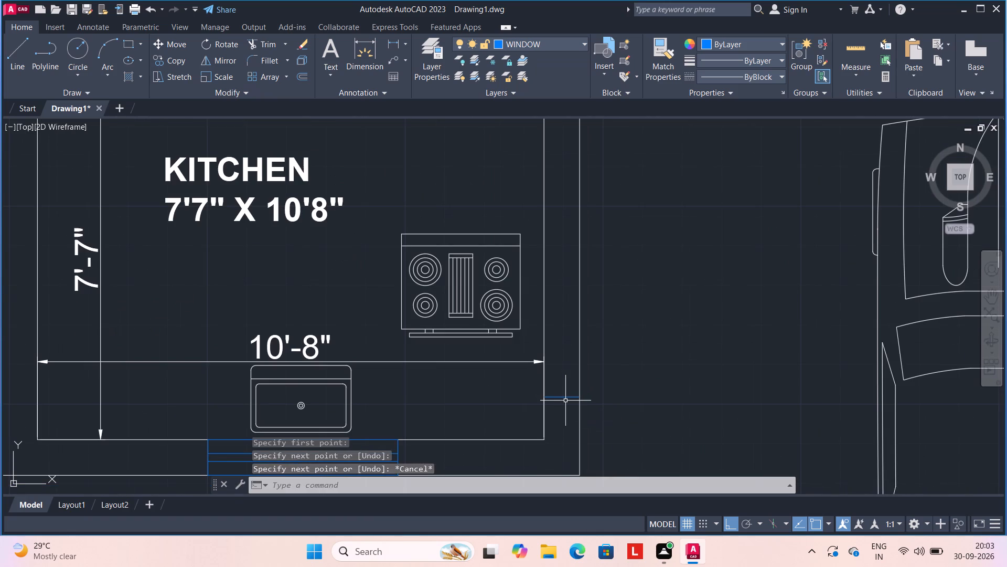
Offset the short line across the Kitchen's right wall 1' upward.
key(o)
key(Return)
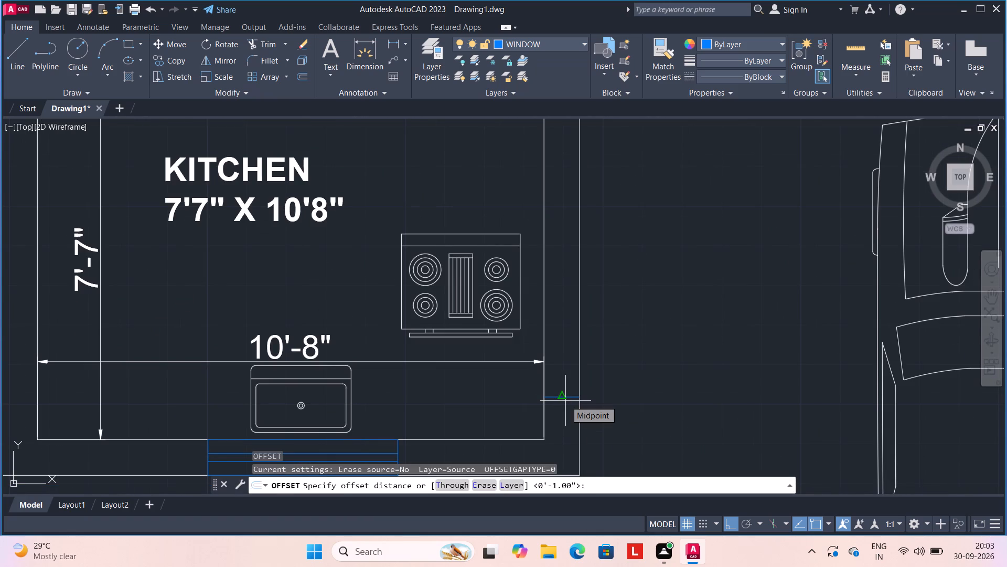
text(1')
key(Return)
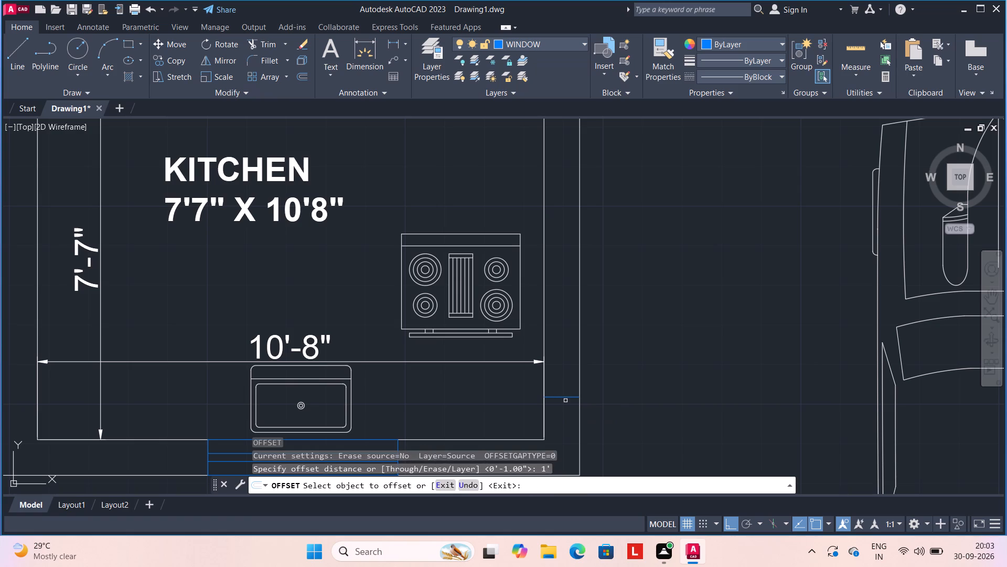
click(564, 397)
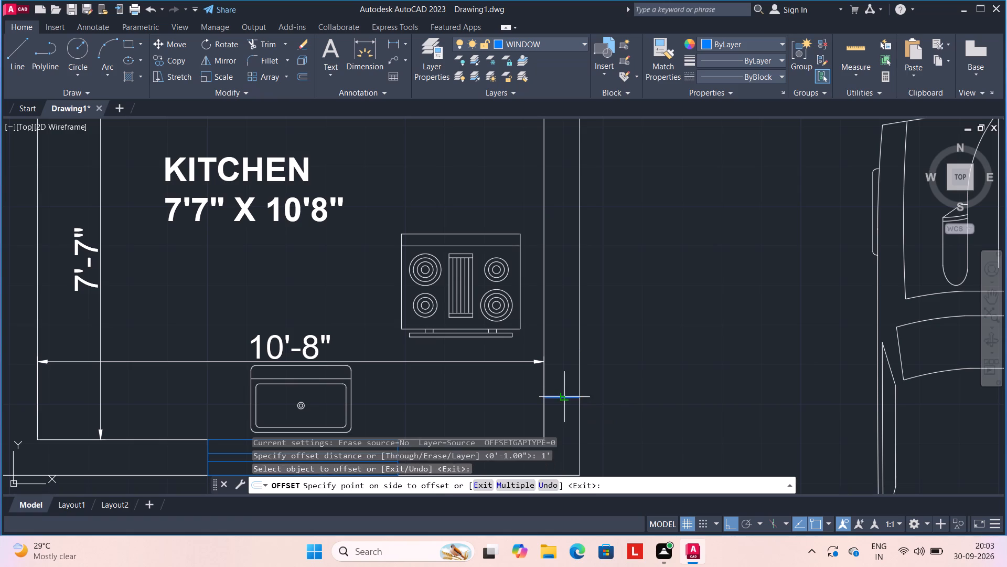
click(563, 363)
key(Escape)
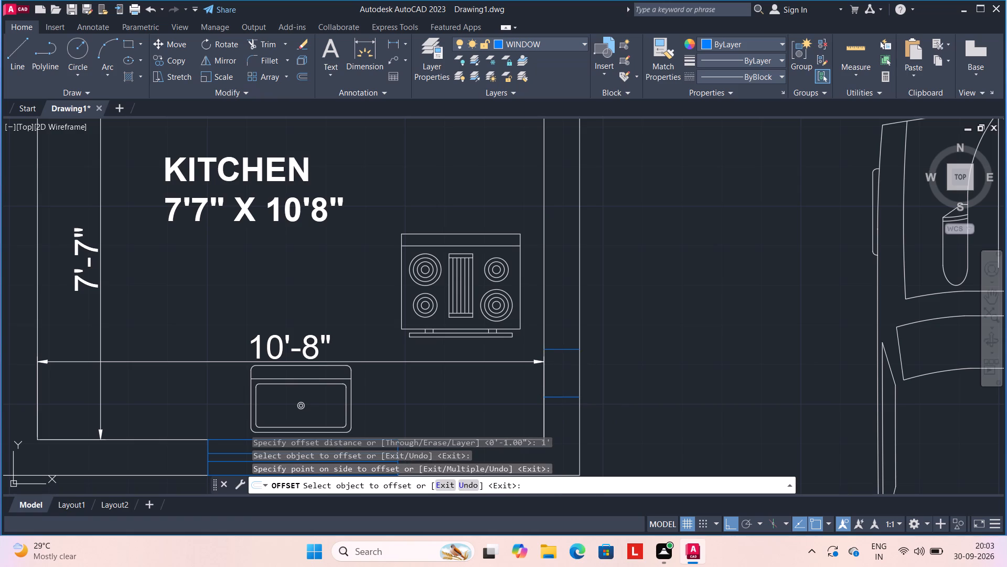
Trim both face lines of the Kitchen's right wall between the two short lines to open the window gap.
text(TR)
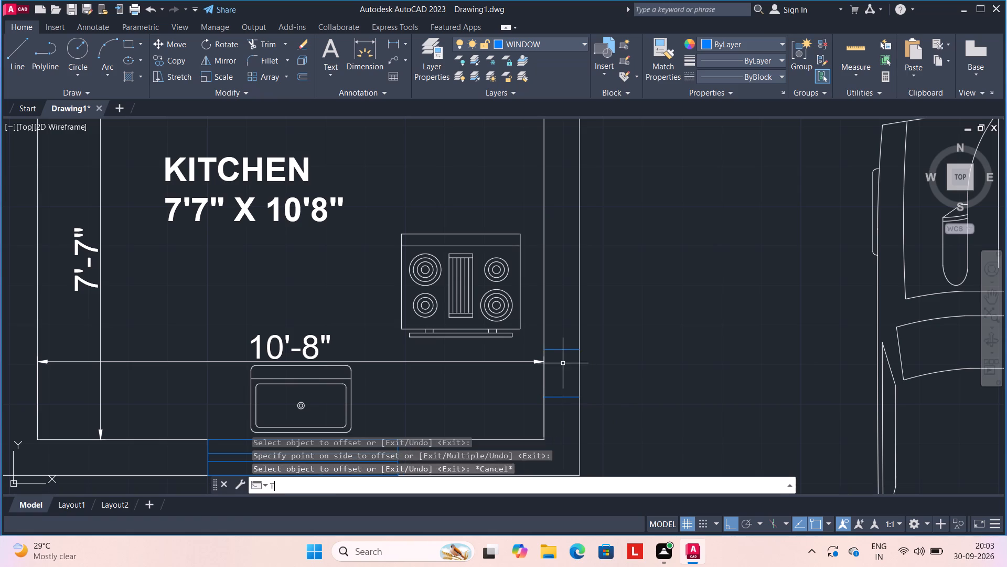
key(space)
click(531, 374)
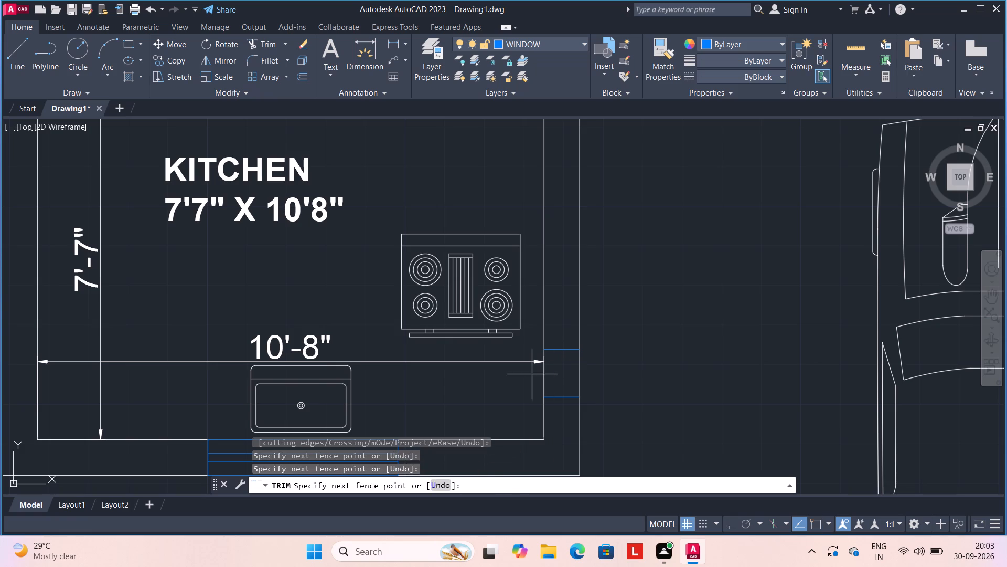
click(582, 375)
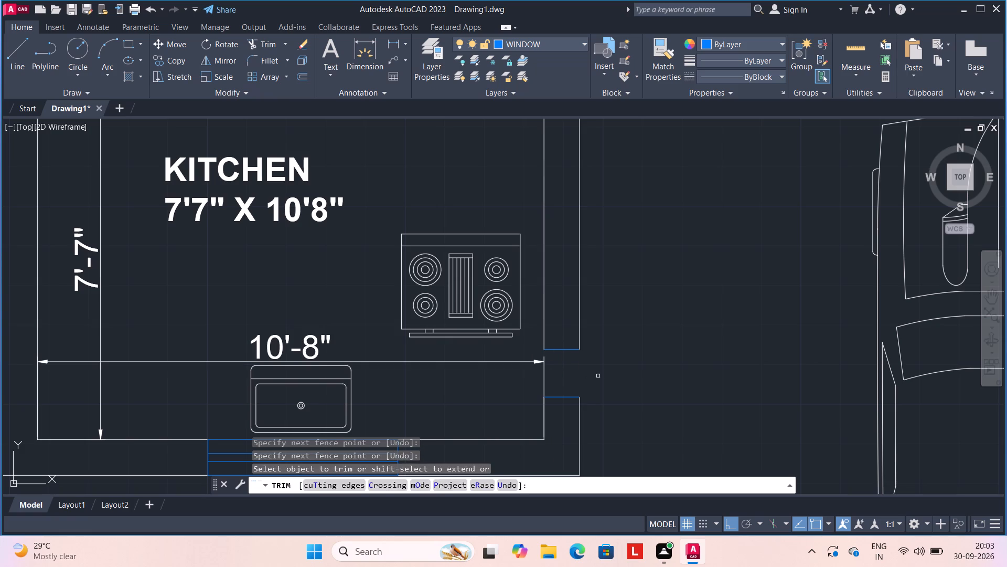
key(Escape)
Draw a vertical centre line across the Kitchen's right wall opening, joining the midpoints of its two short end lines.
key(l)
key(Return)
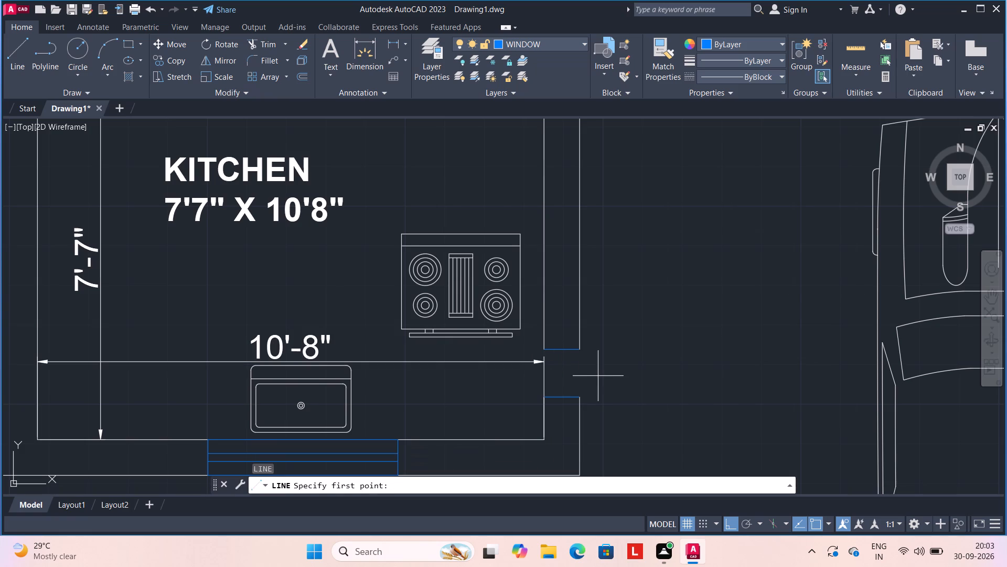
scroll(598, 375, up, 2)
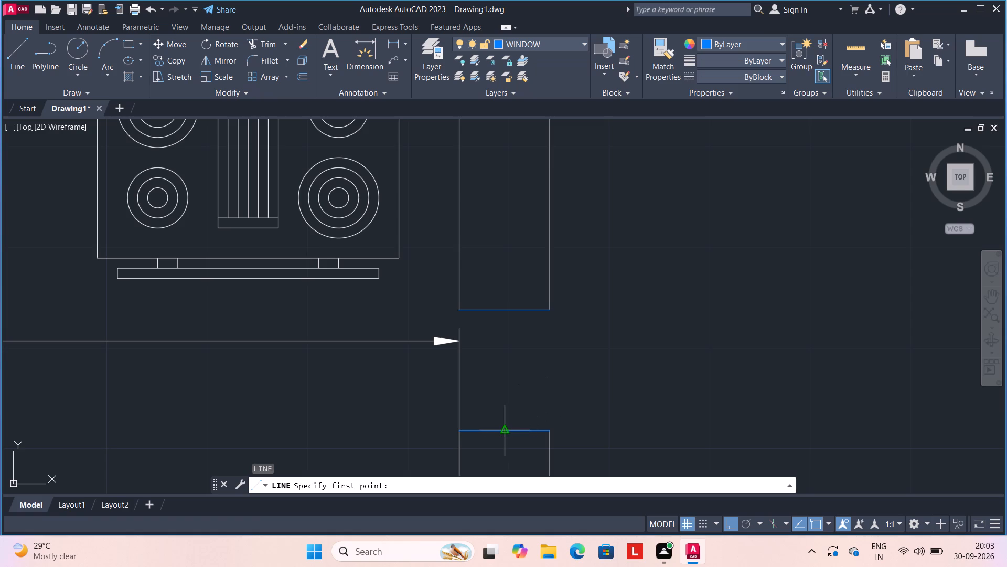
click(506, 434)
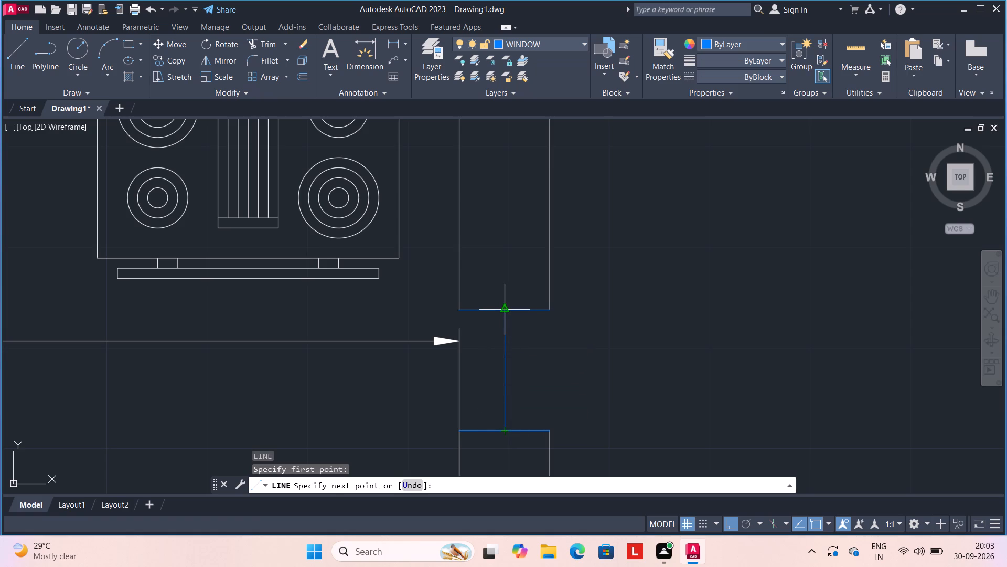
click(507, 313)
key(Escape)
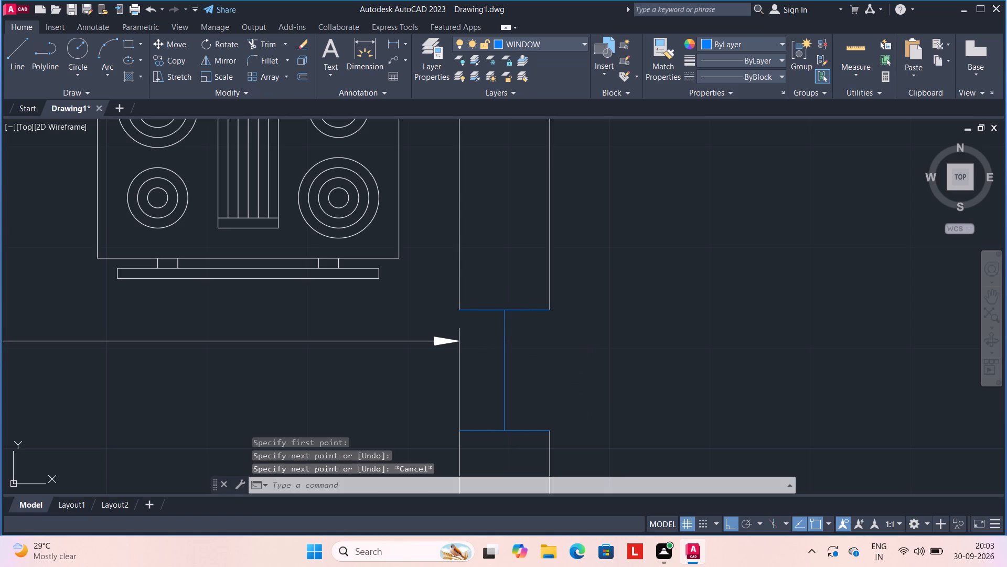
Offset the centre line of the Kitchen's right wall opening 1" to both sides.
key(o)
key(Return)
text(1")
key(Return)
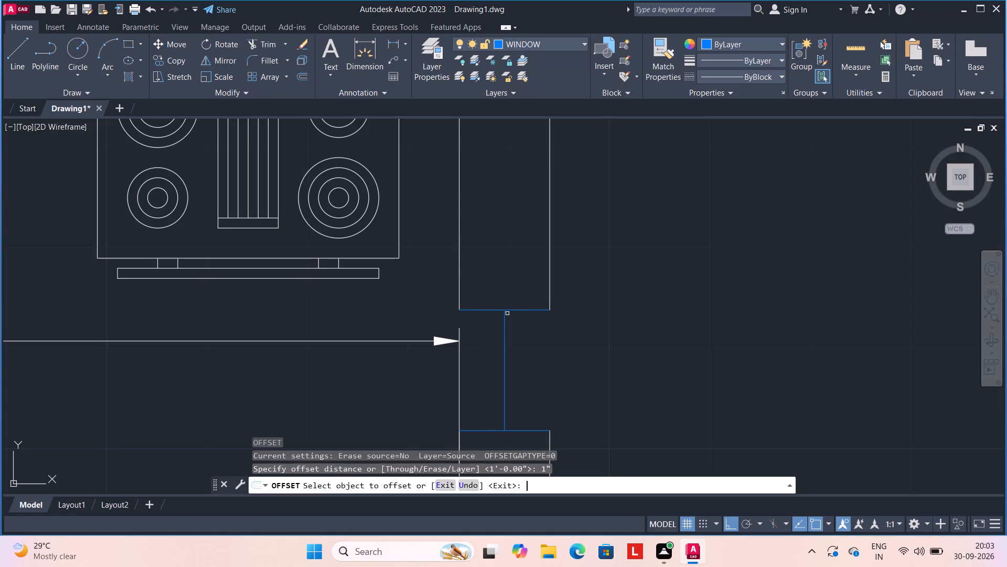
click(504, 343)
click(537, 344)
click(504, 342)
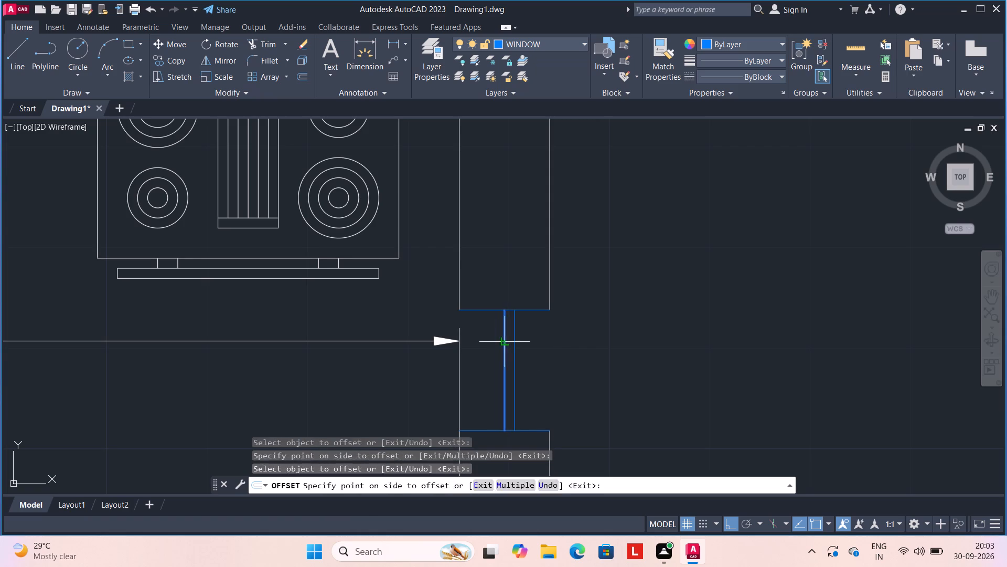
click(477, 341)
key(Escape)
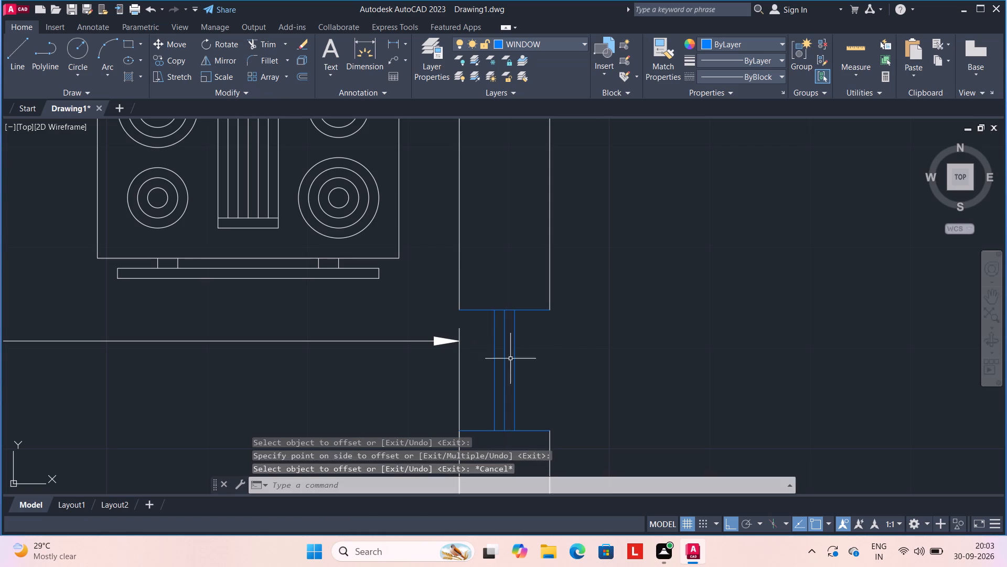
Erase the centre line of the Kitchen's right window, leaving the two offset lines.
scroll(520, 365, up, 1)
click(494, 359)
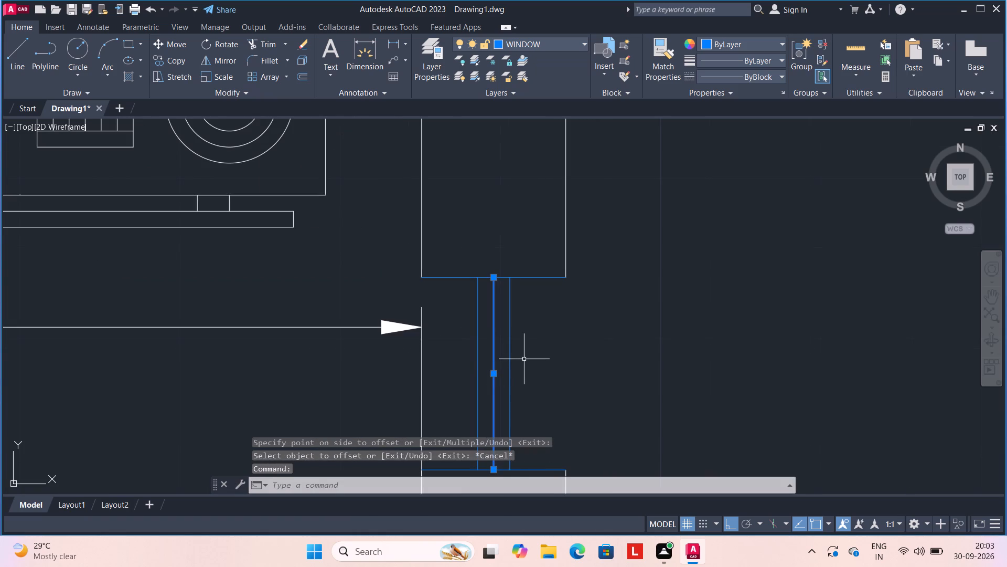
key(Delete)
Draw lines along the outer and inner wall faces to close the Kitchen's right window opening.
scroll(524, 359, down, 1)
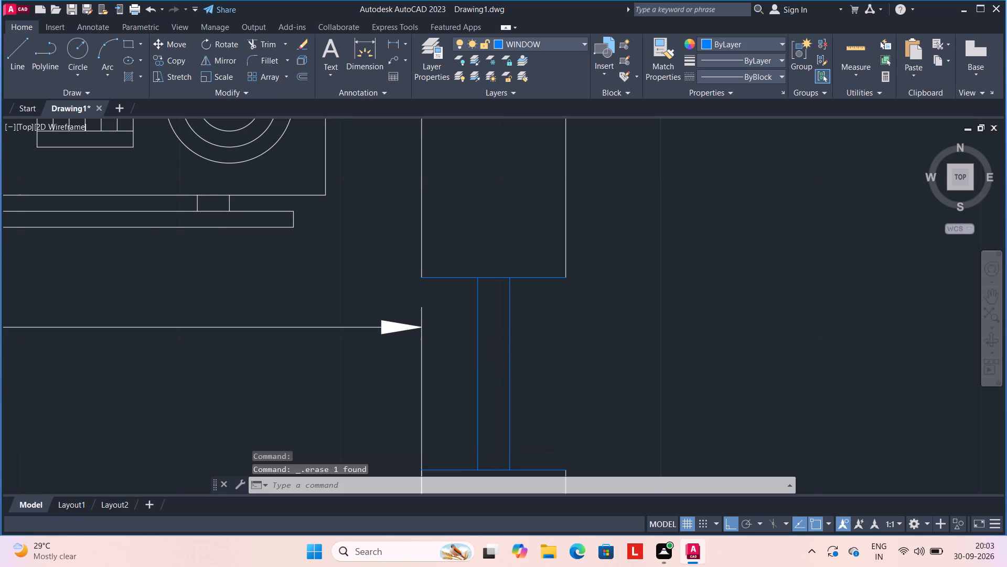
key(l)
key(Return)
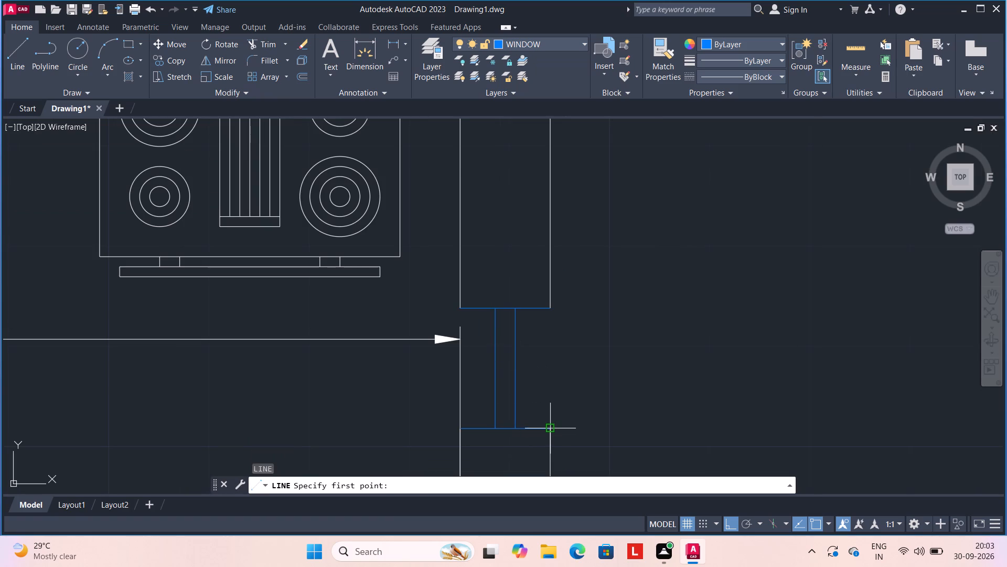
click(550, 429)
click(552, 311)
key(space)
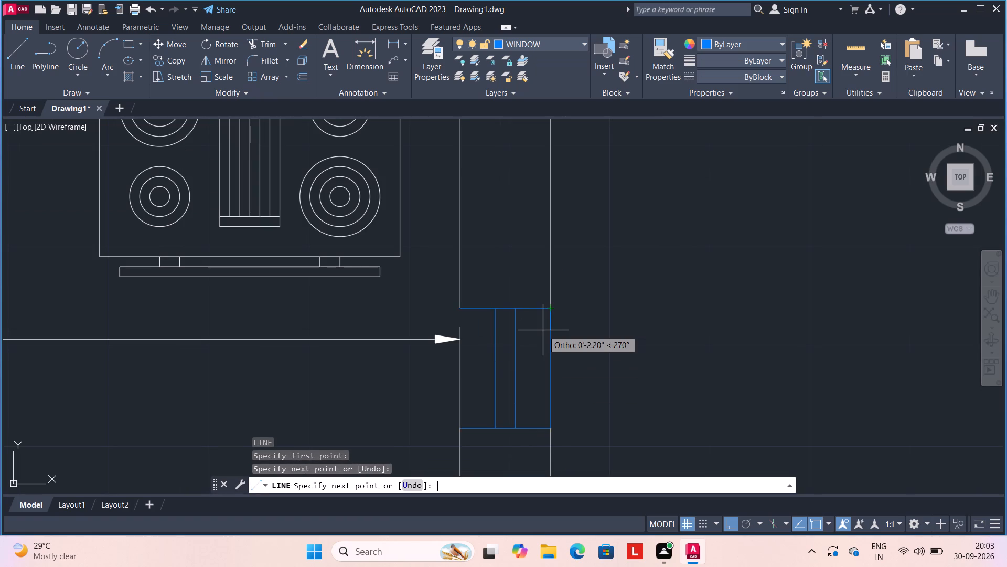
key(l)
key(Return)
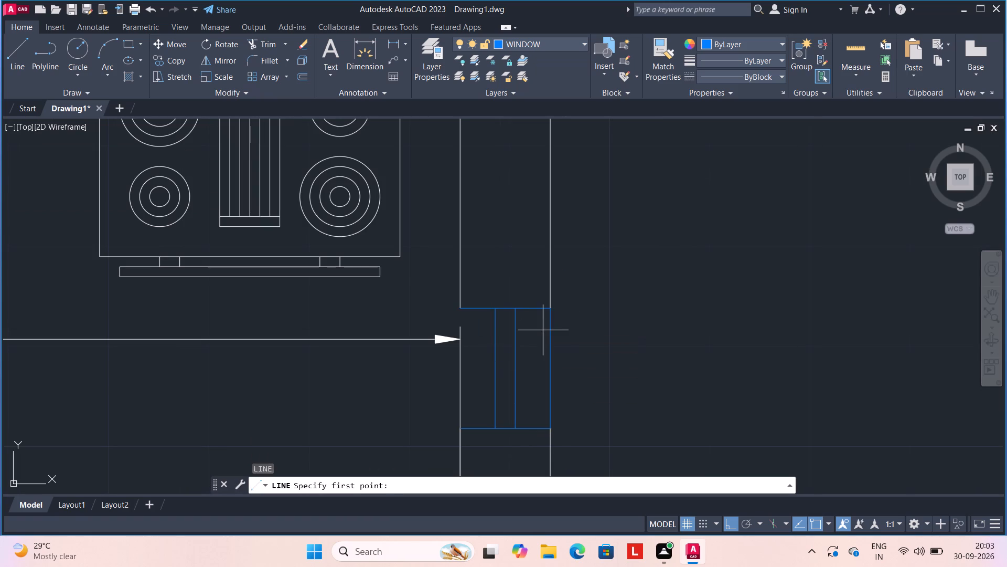
click(463, 430)
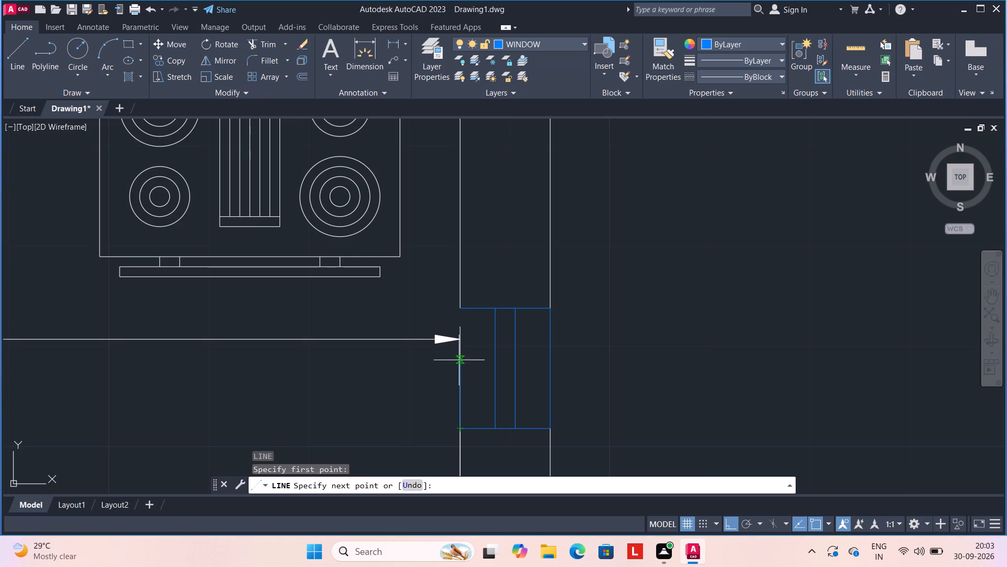
click(459, 310)
key(space)
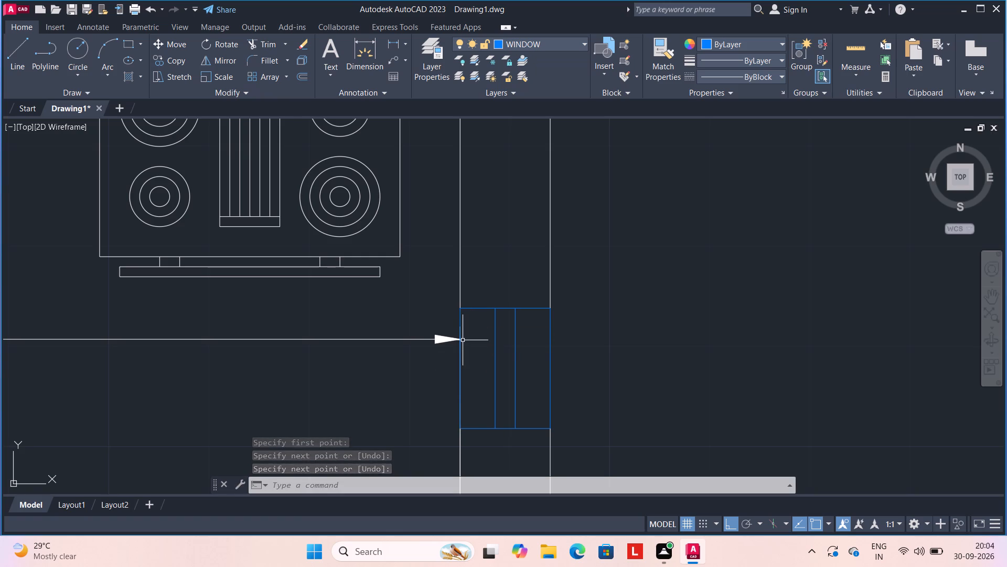
Draw a short line across the thickness of the Hall's lower wall, midway between the entry door and the right wall.
scroll(463, 340, down, 2)
middle_drag(613, 312, 445, 502)
scroll(477, 383, down, 2)
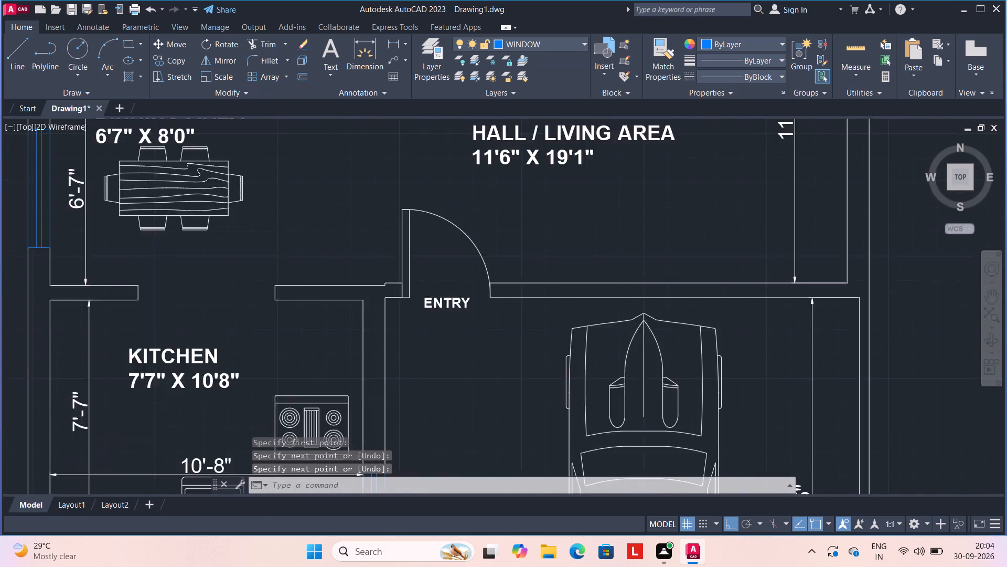
middle_drag(594, 375, 462, 417)
scroll(467, 377, up, 2)
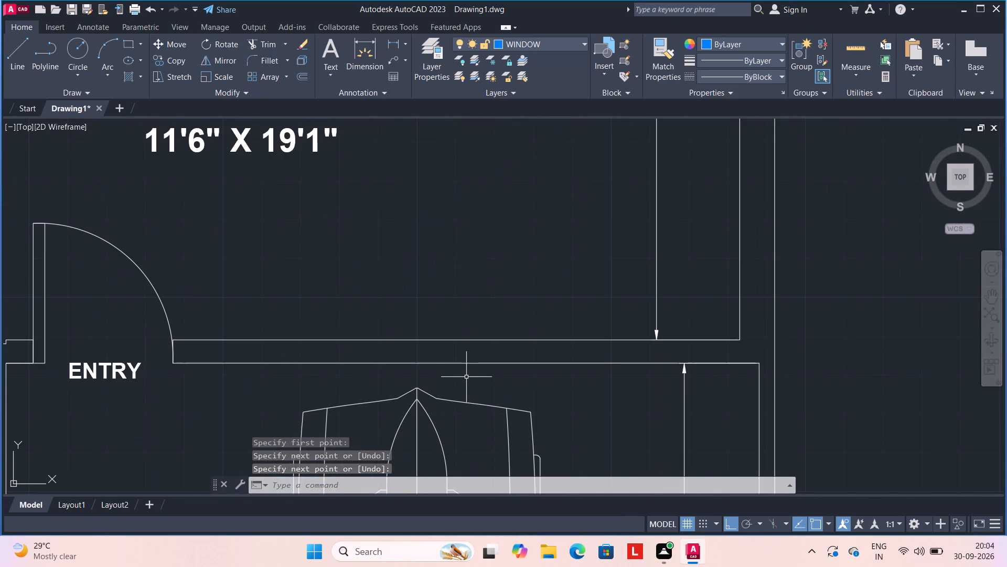
key(l)
key(Return)
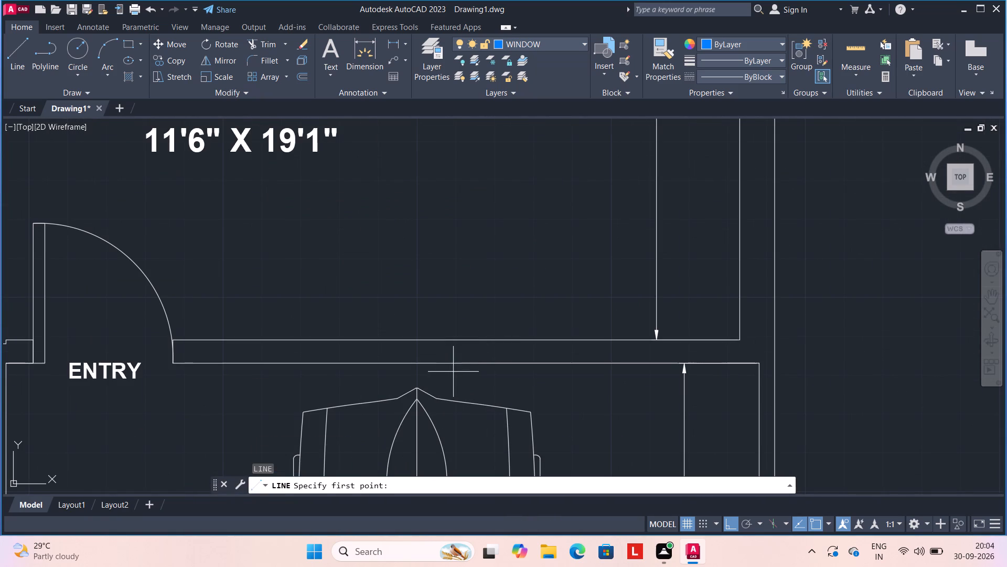
click(456, 338)
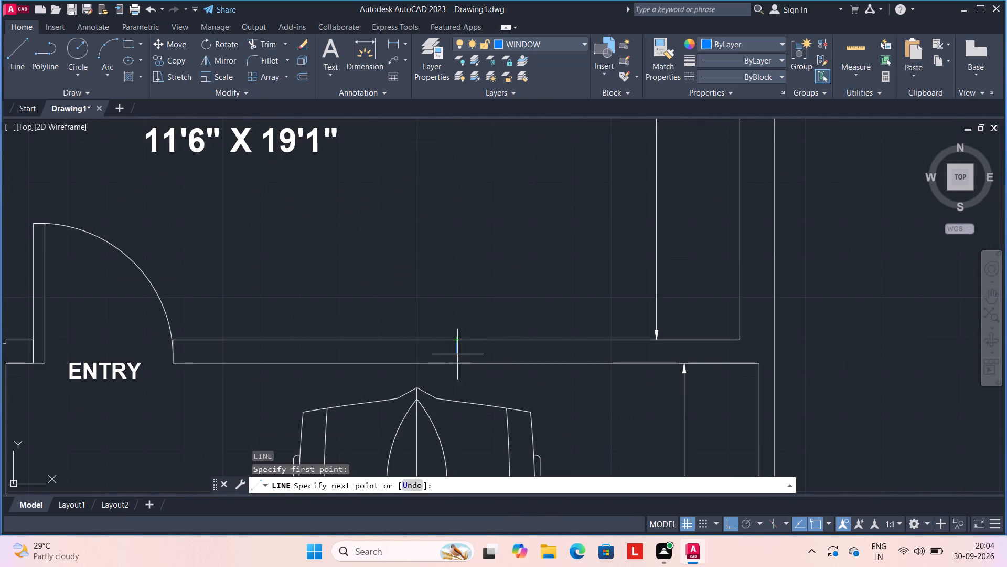
click(457, 362)
key(Escape)
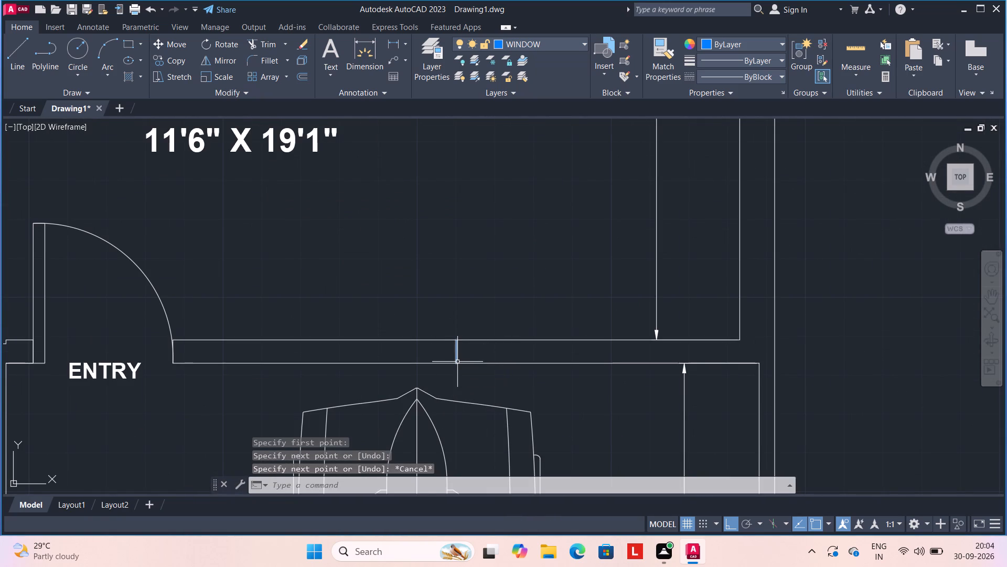
Offset the short line across the Hall's lower wall 2' to both its left and right.
key(o)
key(Return)
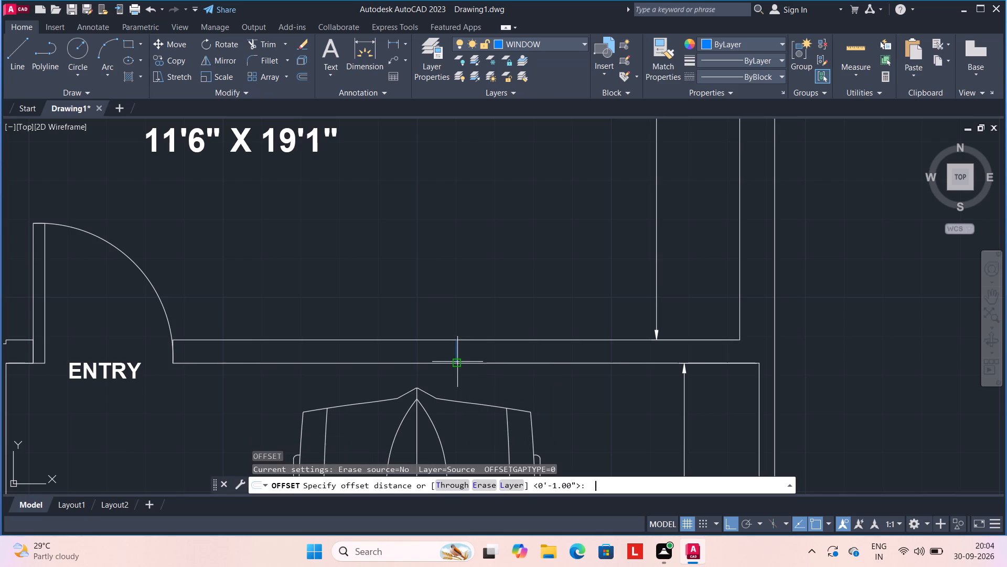
text(2')
key(Return)
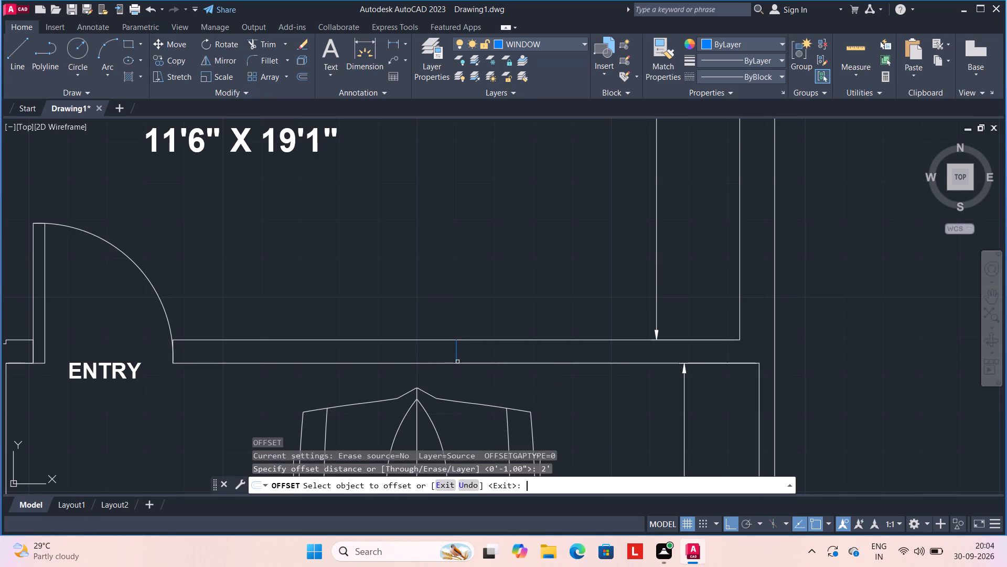
click(457, 349)
click(520, 348)
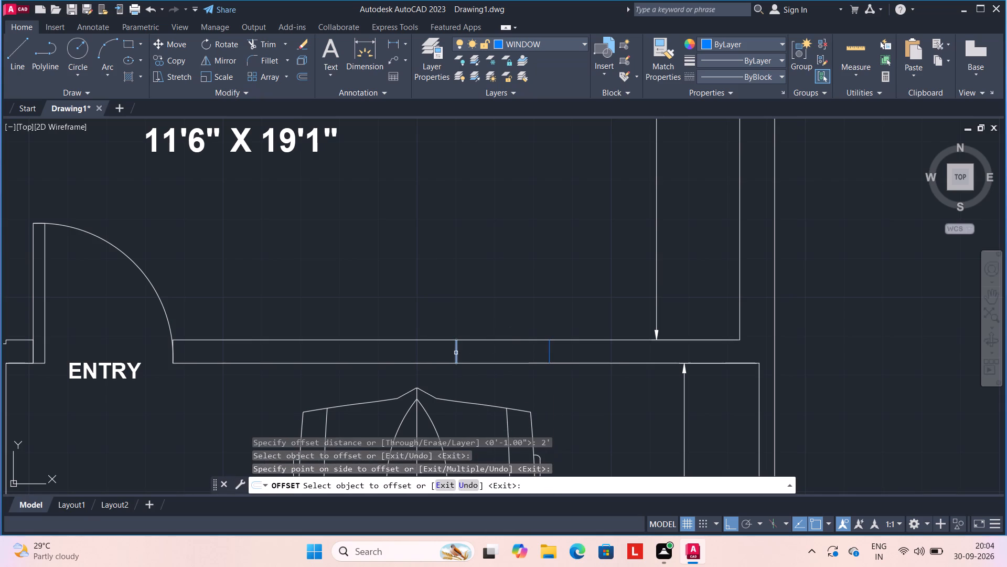
click(456, 353)
click(385, 356)
key(Escape)
Trim the Hall's lower wall lines between the two outer short lines and remove the middle short line.
text(TR)
key(space)
click(398, 371)
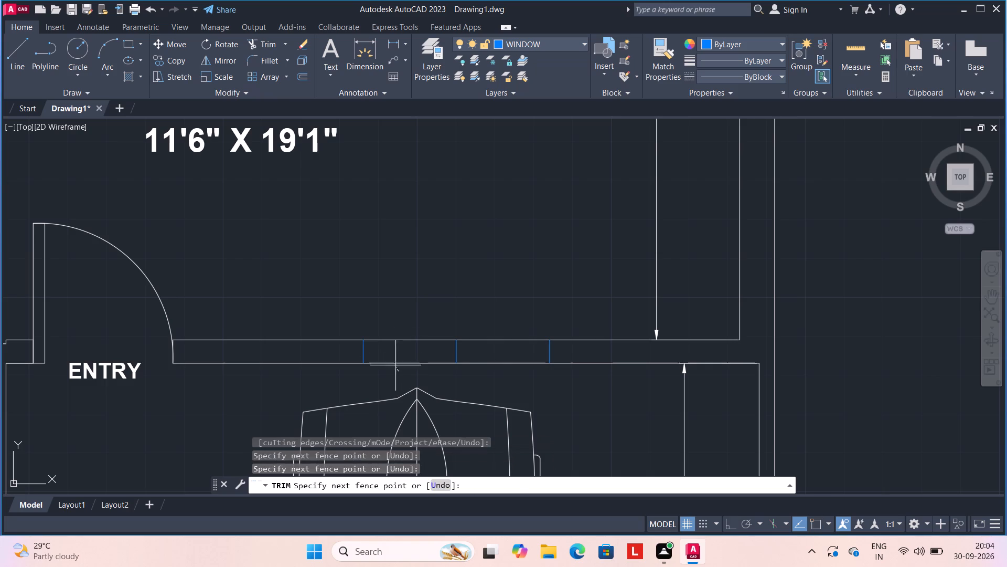
click(396, 322)
click(500, 322)
click(504, 389)
click(494, 366)
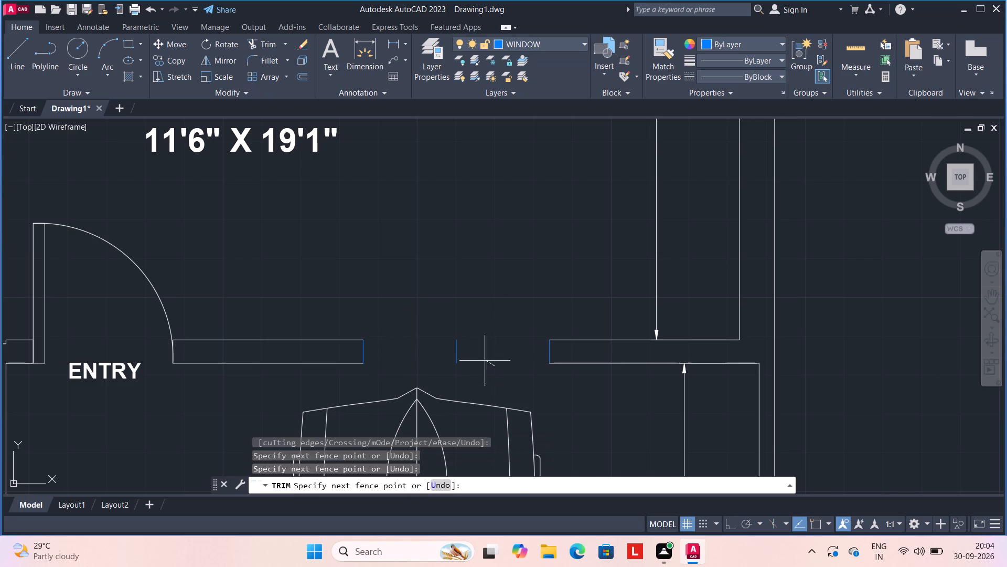
click(447, 355)
key(Escape)
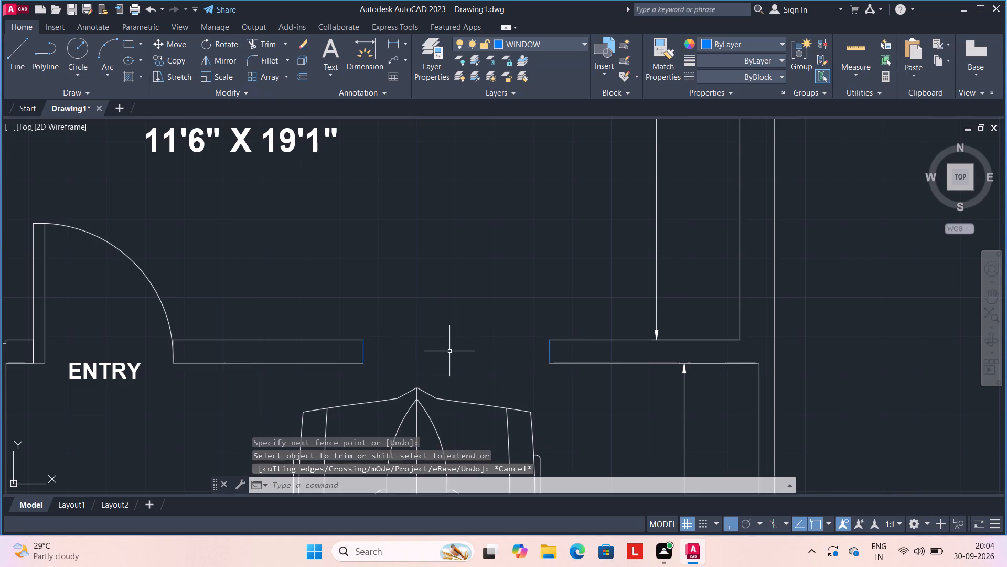
Draw a horizontal centre line across the Hall's lower wall opening, joining the midpoints of its two end lines.
key(l)
key(Return)
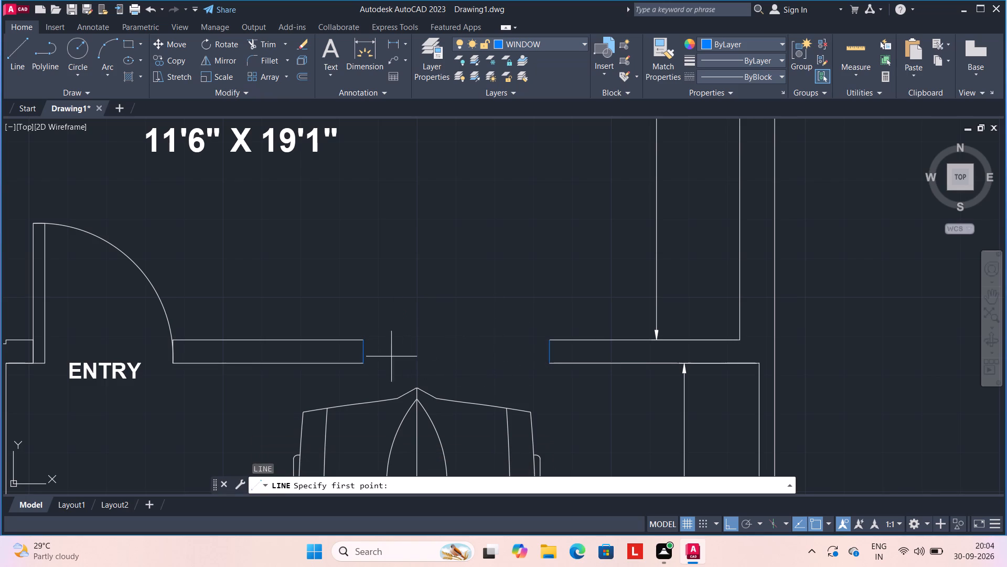
click(361, 353)
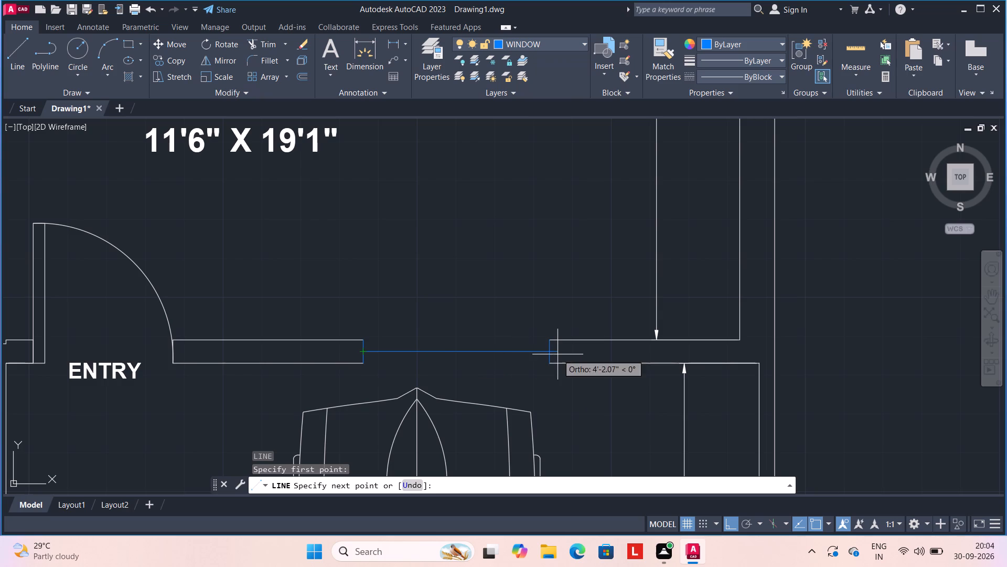
click(549, 355)
key(space)
Offset the centre line of the Hall's lower window opening 1" upward and 1" downward.
text(O)
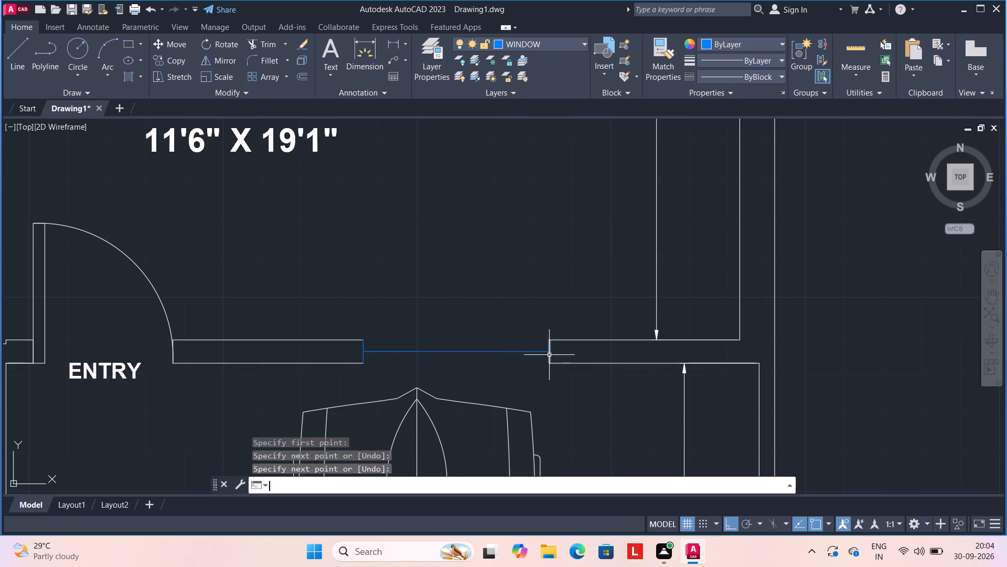
key(Return)
text(1")
key(Return)
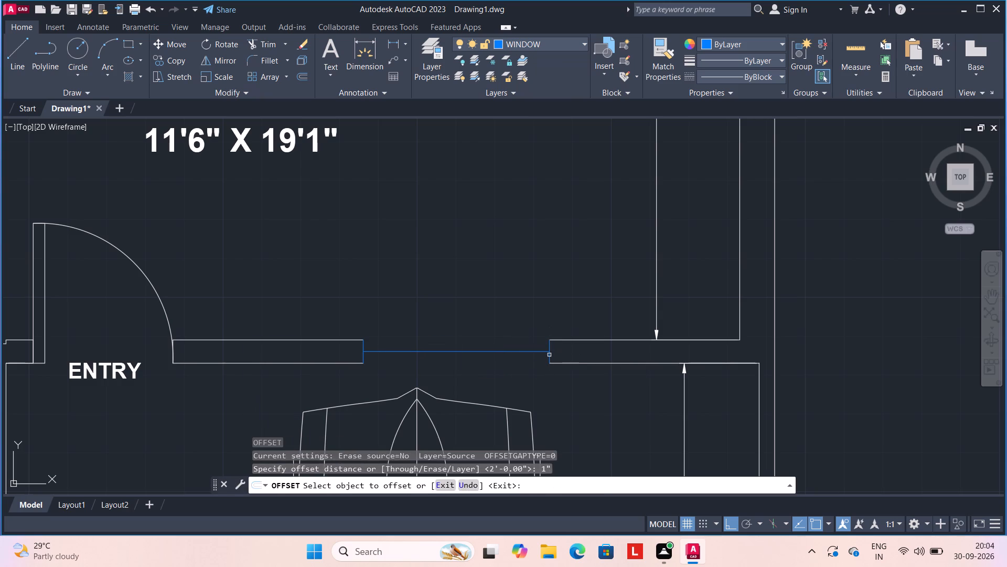
click(504, 352)
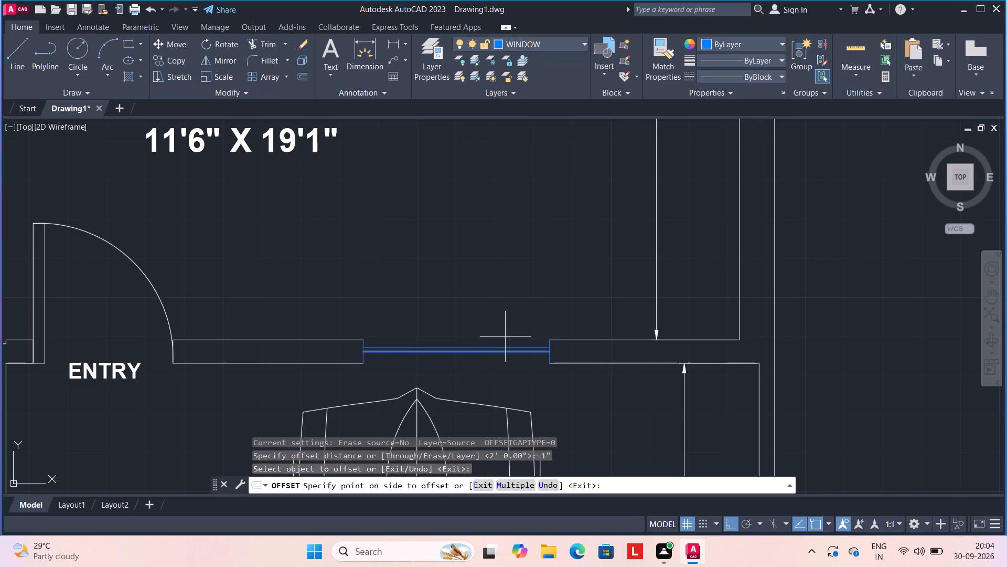
click(505, 337)
click(506, 351)
click(509, 367)
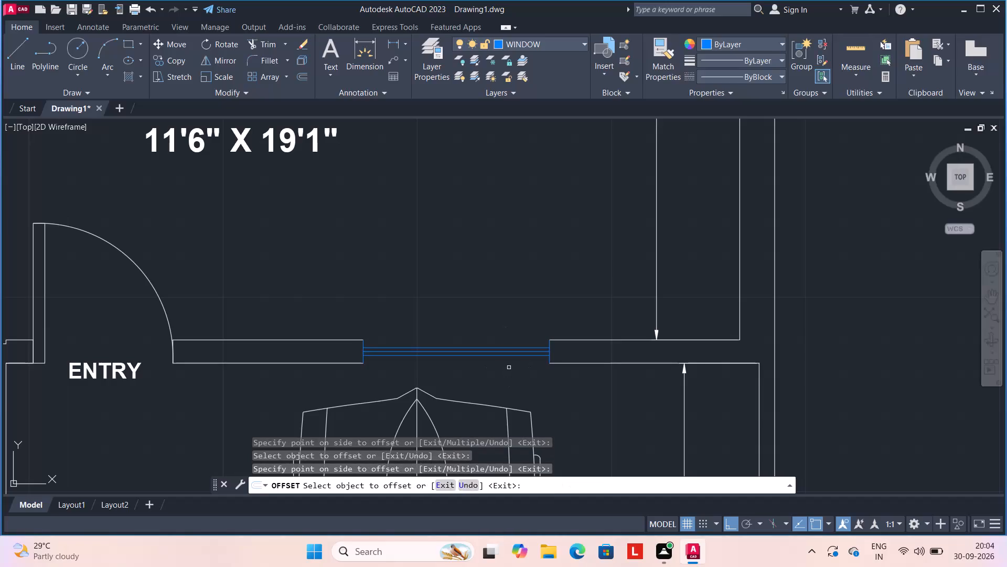
Erase the centre line of the Hall's lower wall window, keeping the two offset lines.
key(Escape)
scroll(506, 367, up, 2)
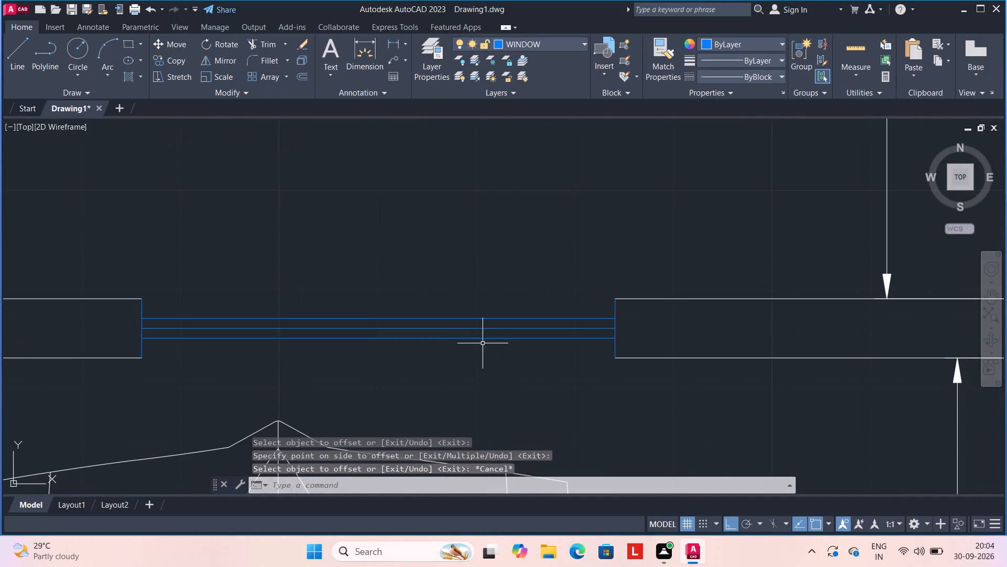
click(479, 329)
key(Delete)
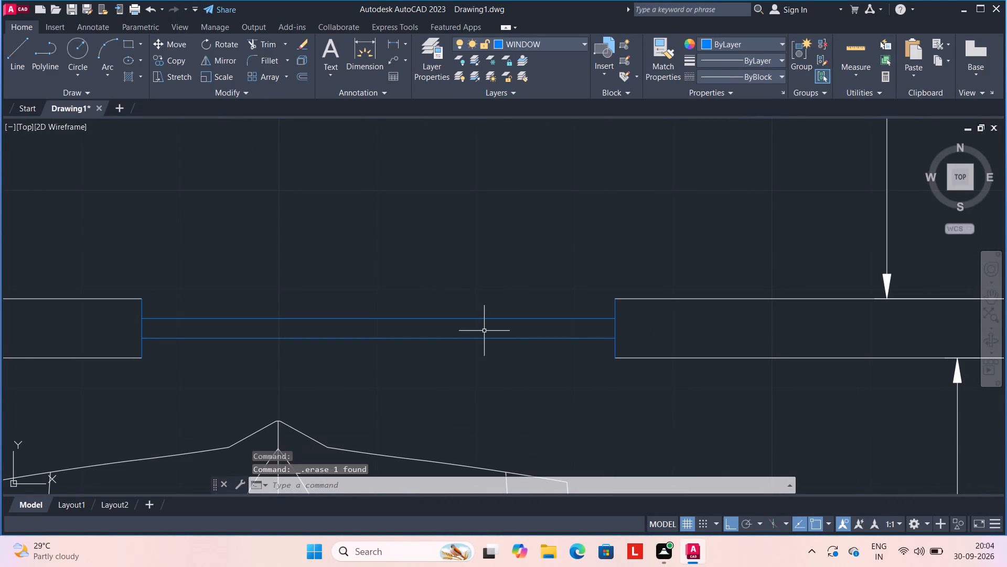
Draw horizontal lines closing the lower and upper faces of the Hall's lower wall window between its end lines.
scroll(484, 335, down, 1)
key(l)
key(Return)
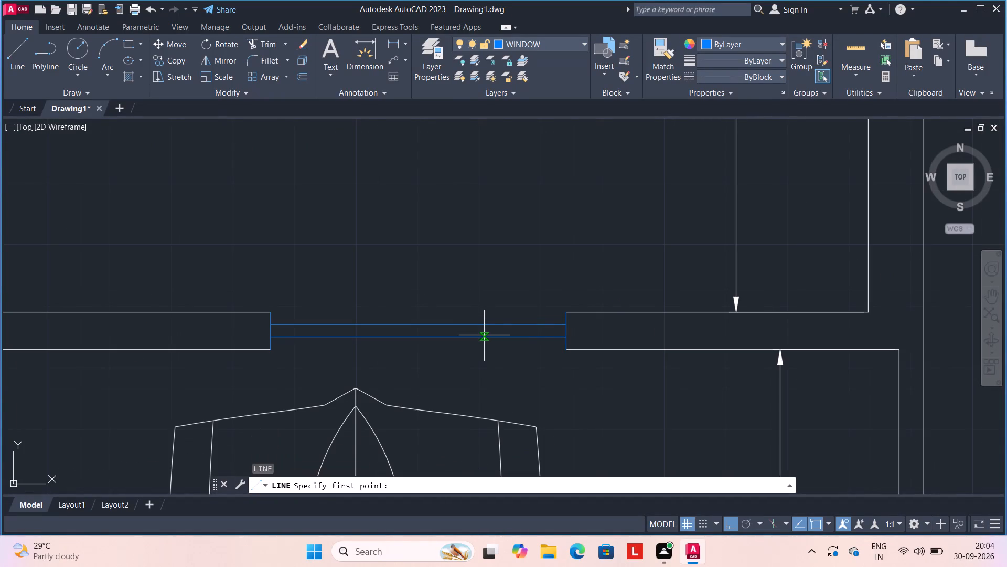
click(564, 347)
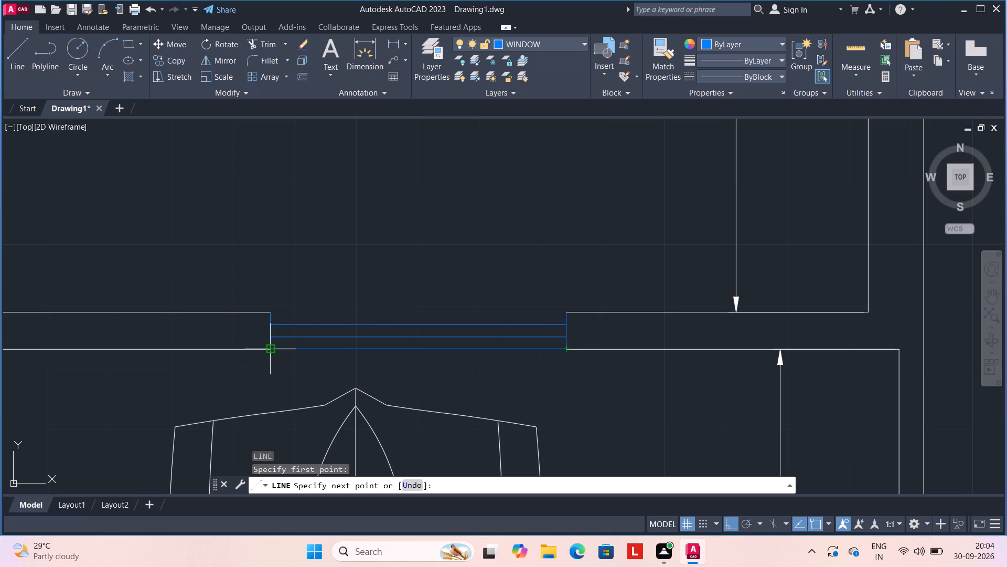
click(270, 347)
key(Escape)
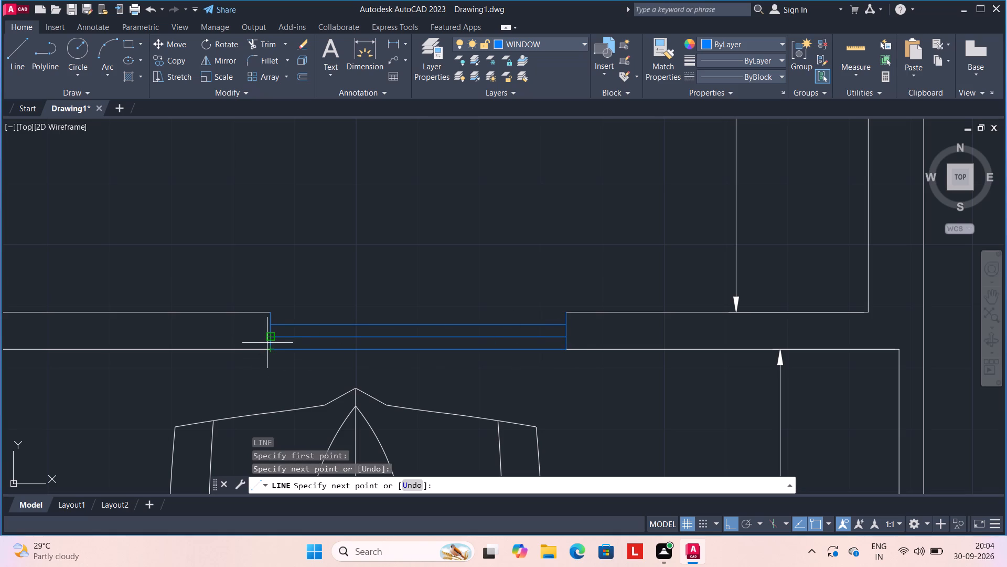
key(l)
key(Return)
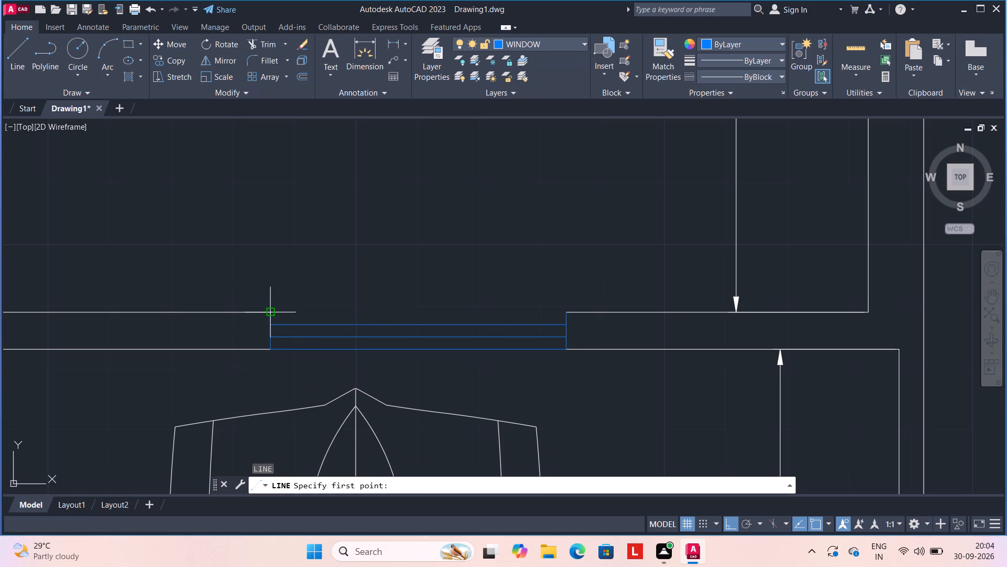
click(271, 315)
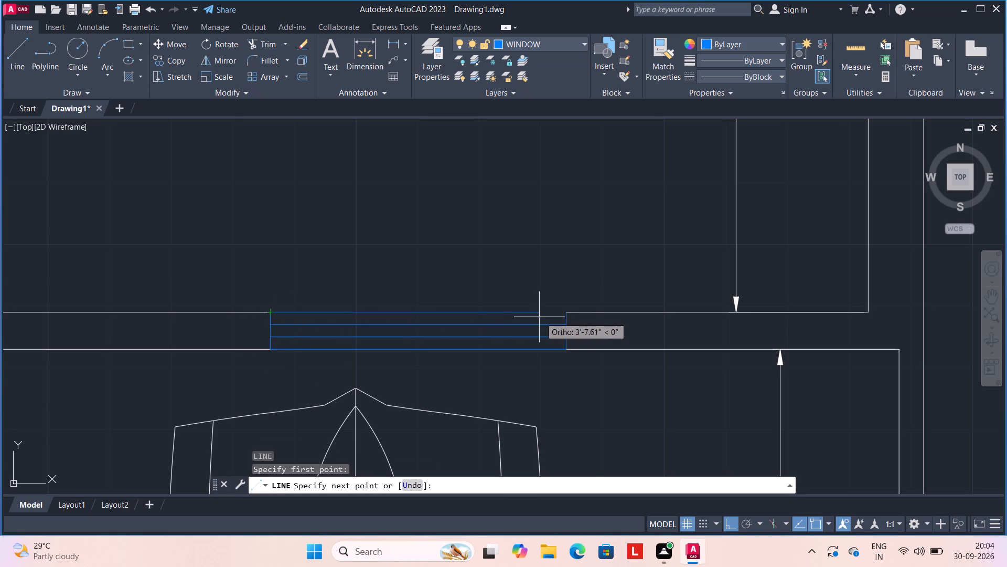
click(570, 313)
key(space)
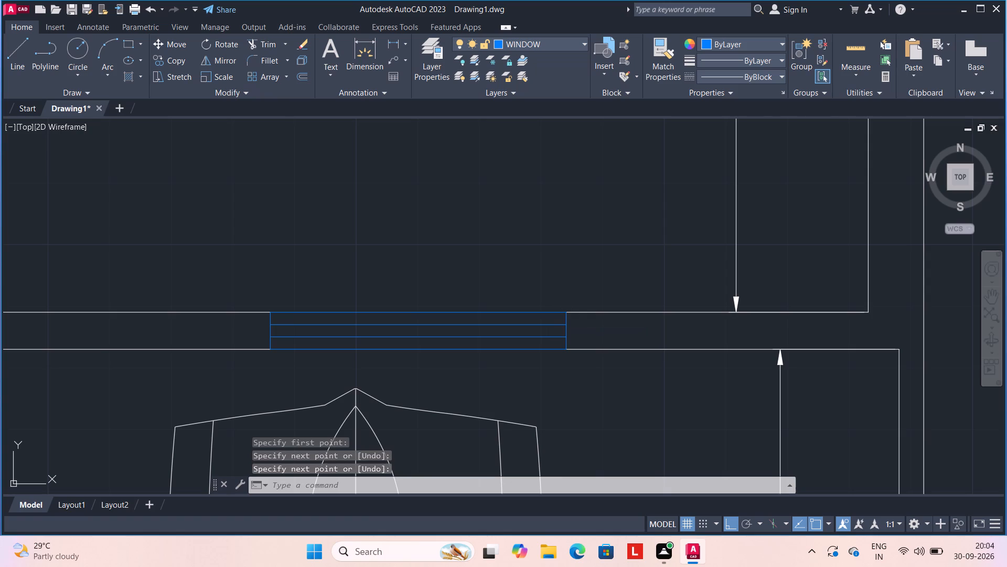
Draw a short horizontal line across the Hall's right wall, near the middle of its height.
scroll(575, 308, down, 4)
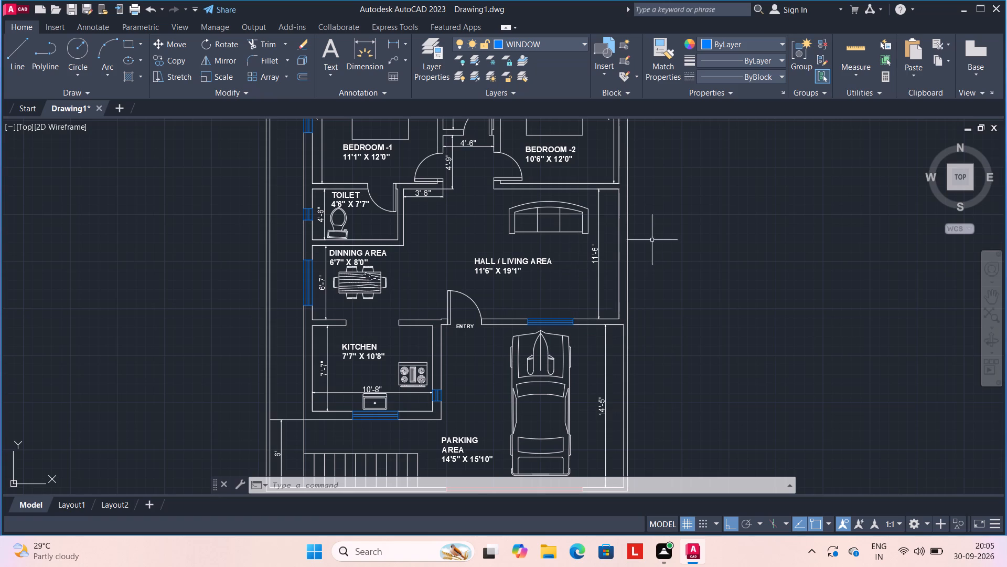
scroll(622, 259, up, 3)
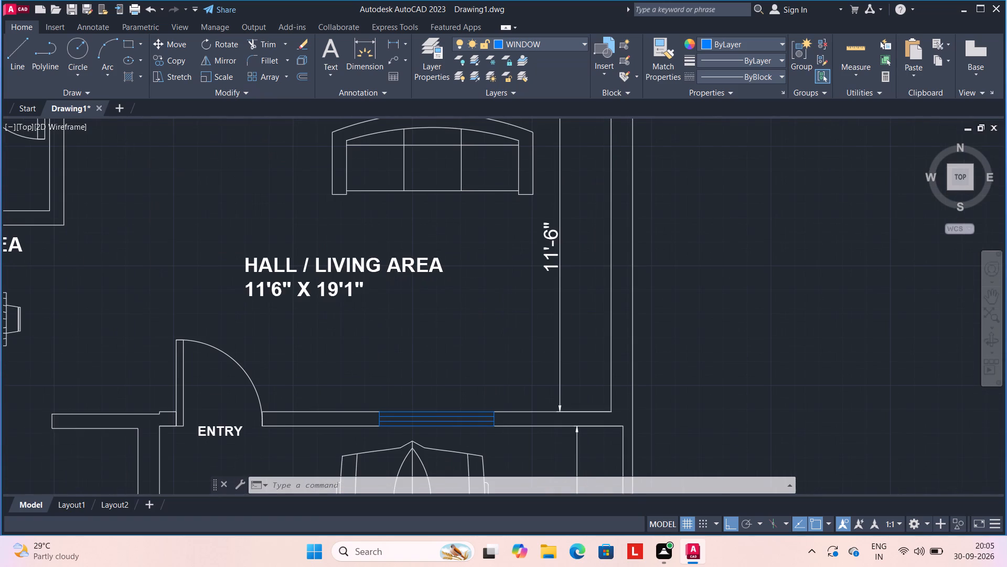
key(l)
key(Return)
scroll(615, 271, down, 4)
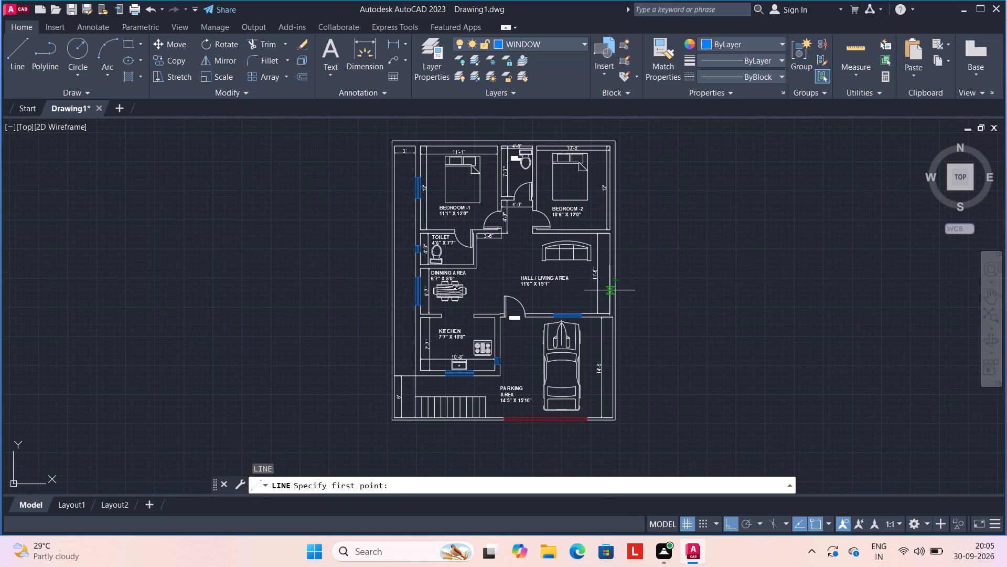
scroll(611, 281, up, 4)
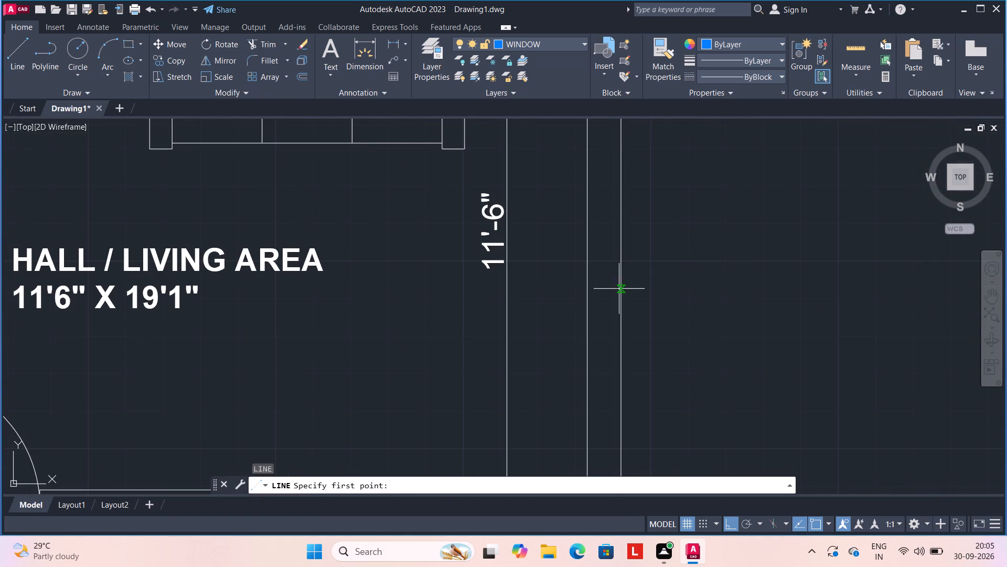
scroll(619, 289, down, 1)
click(620, 283)
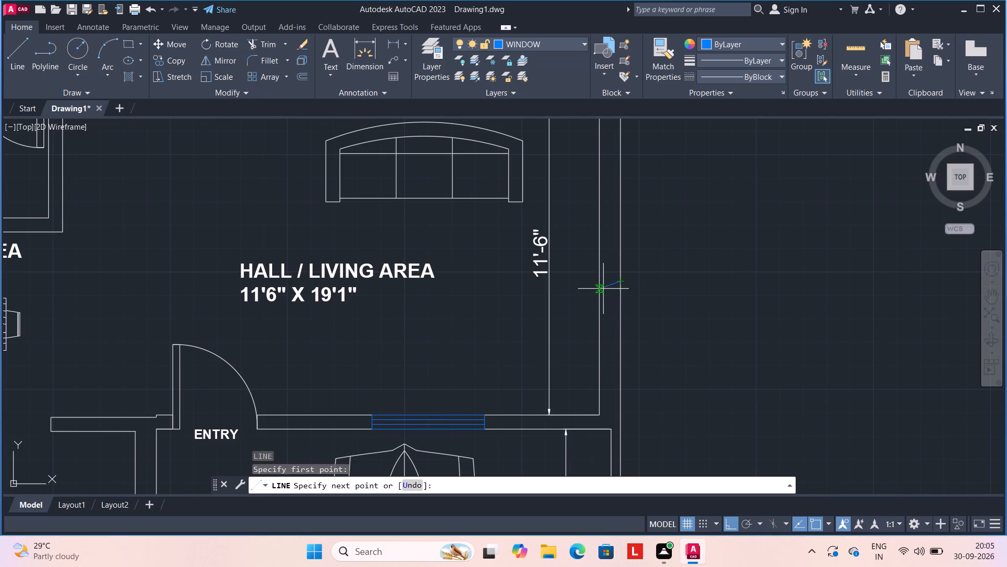
click(601, 281)
key(Escape)
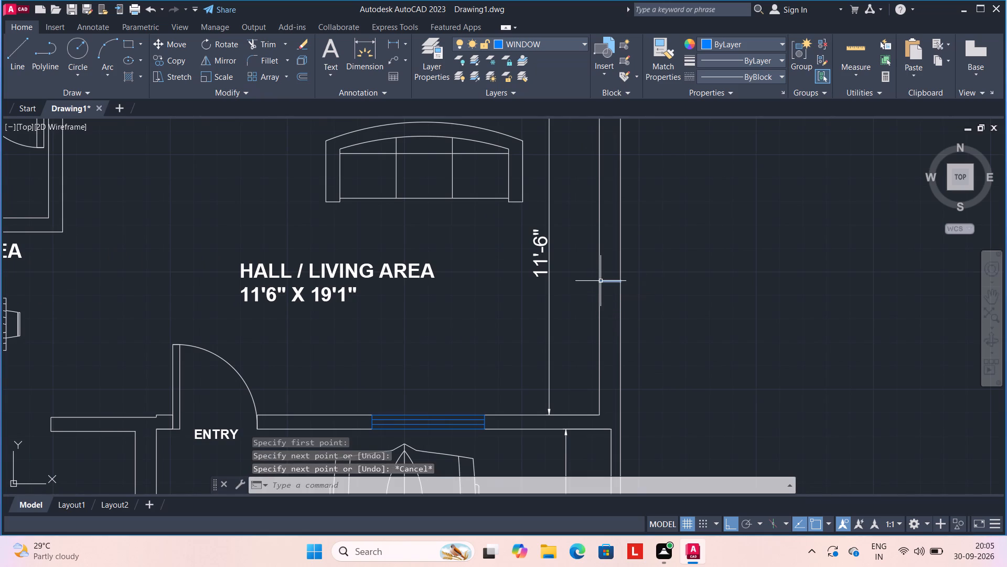
Offset the short line across the Hall's right wall 2' upward and 2' downward.
key(o)
key(Return)
text(2')
key(Return)
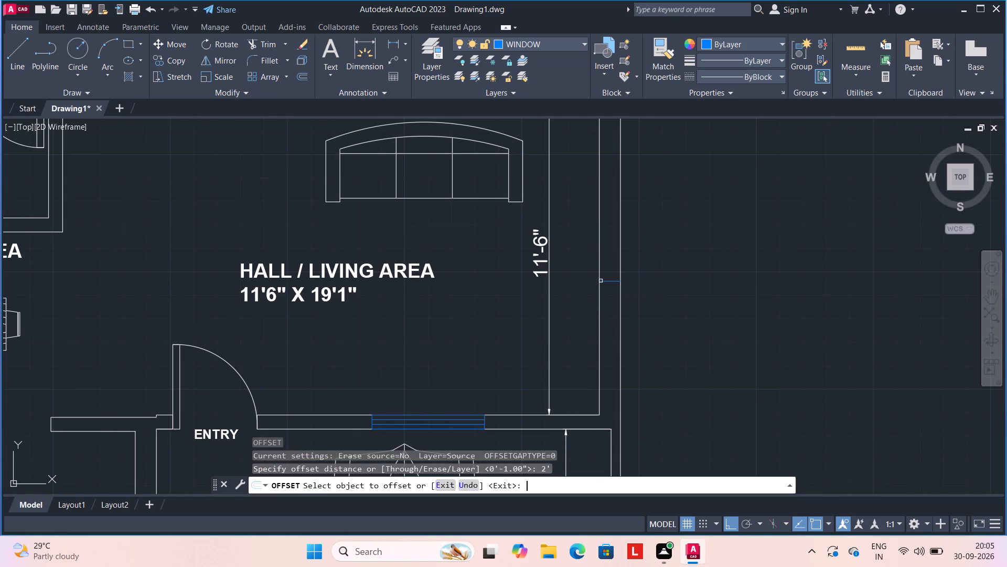
click(609, 281)
click(606, 232)
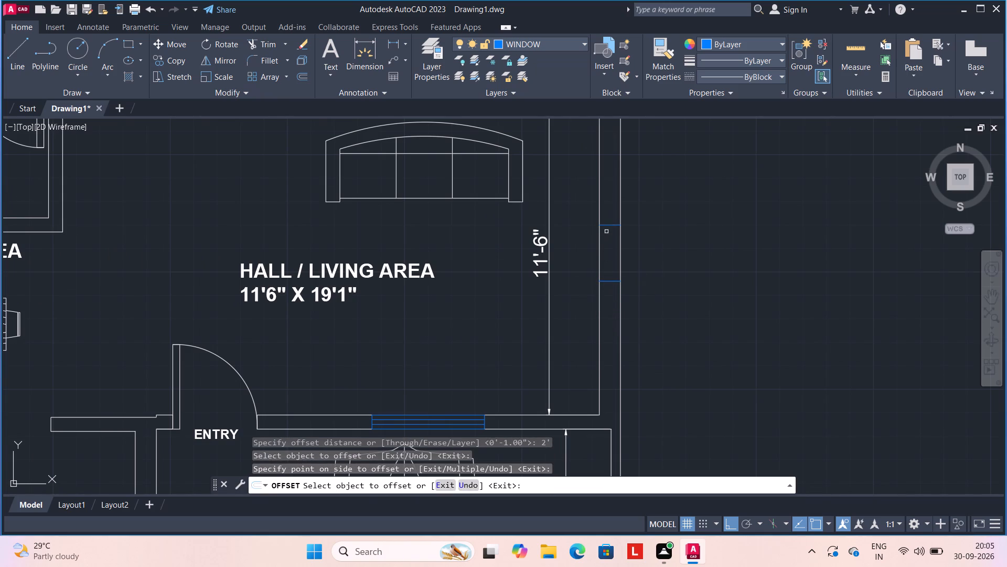
click(606, 280)
click(609, 317)
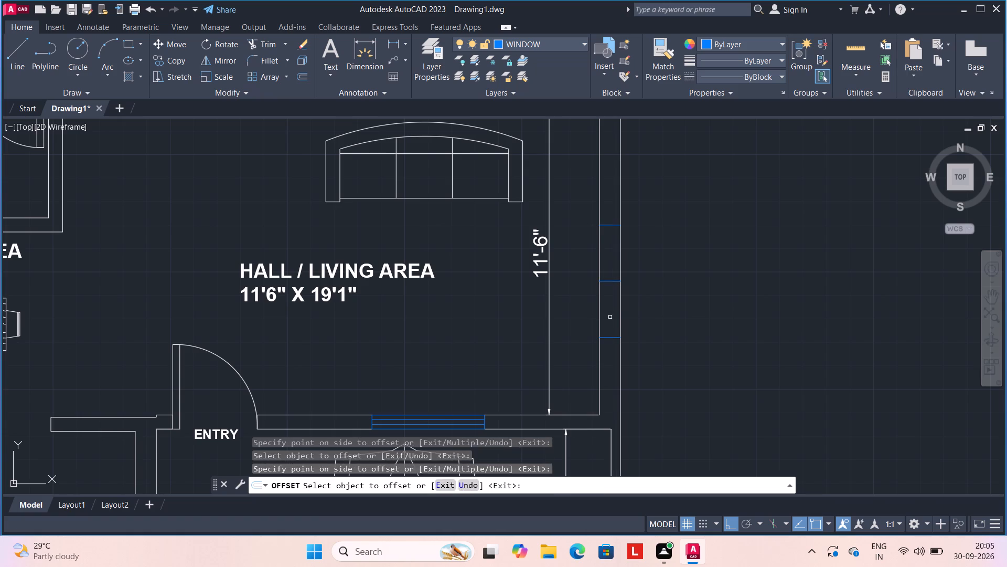
key(Escape)
Trim the Hall's right wall lines between the two outer short lines and remove the middle short line.
text(TR)
key(space)
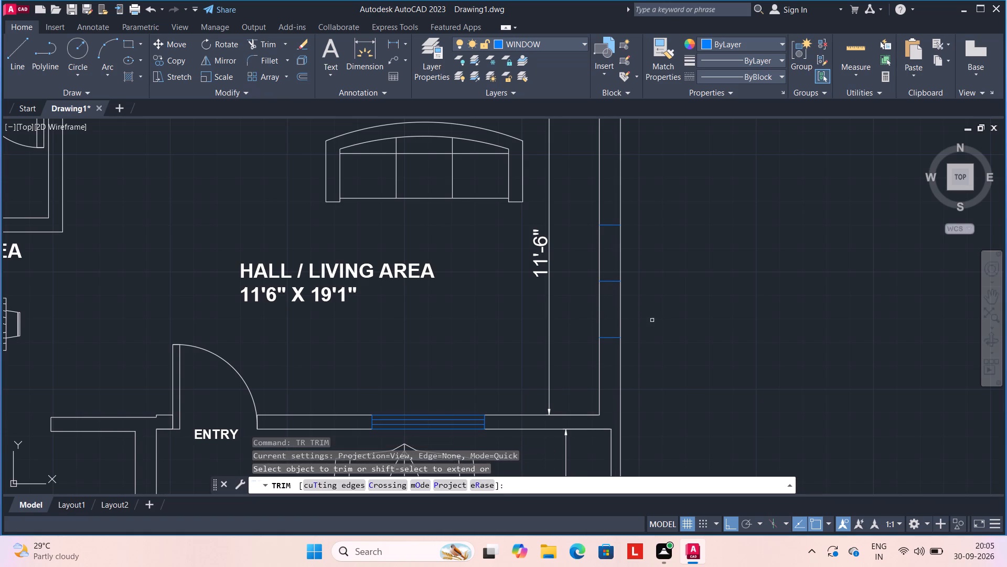
click(651, 320)
click(583, 309)
click(583, 250)
click(626, 249)
click(609, 265)
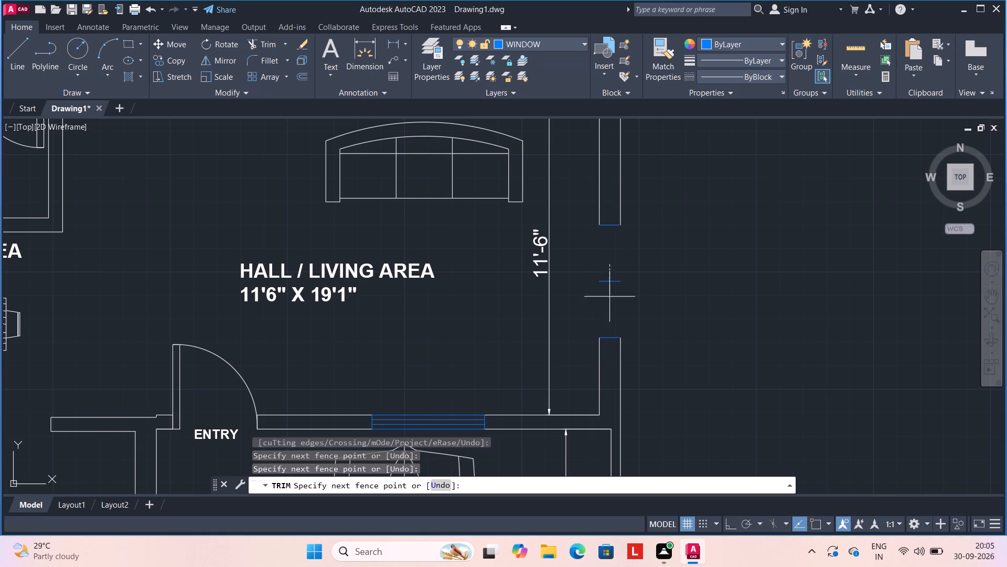
click(608, 319)
key(Escape)
Draw a vertical centre line across the Hall's right wall opening, joining the midpoints of its two end lines.
text(L)
key(space)
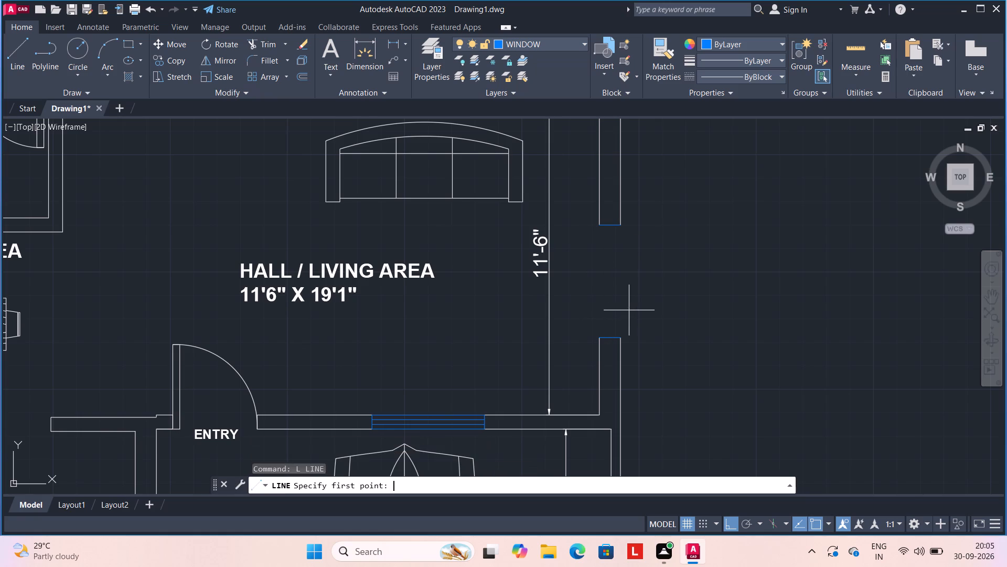
click(612, 340)
click(613, 224)
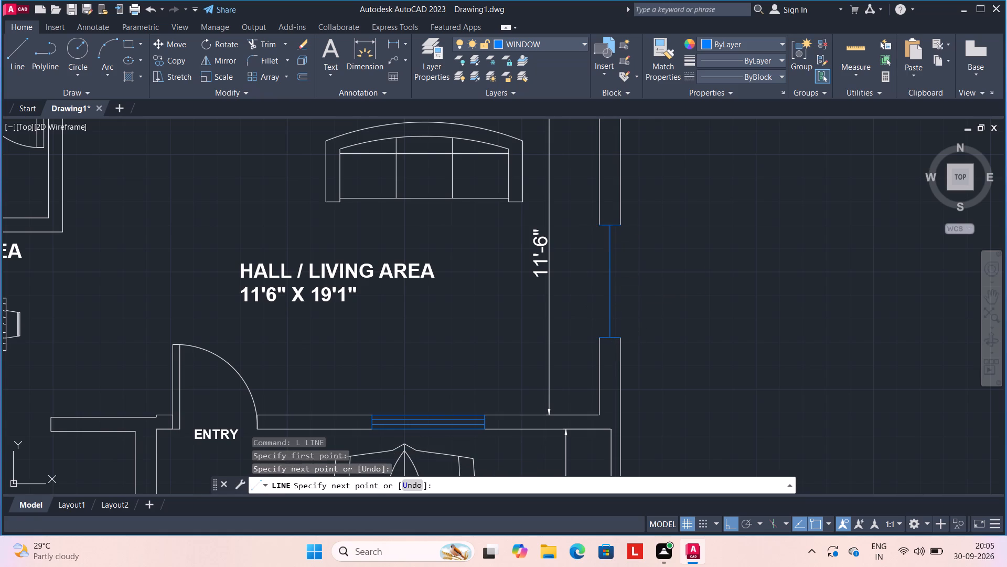
key(space)
Offset the centre line of the Hall's right window opening 1" to its right and 1" to its left.
key(o)
key(Return)
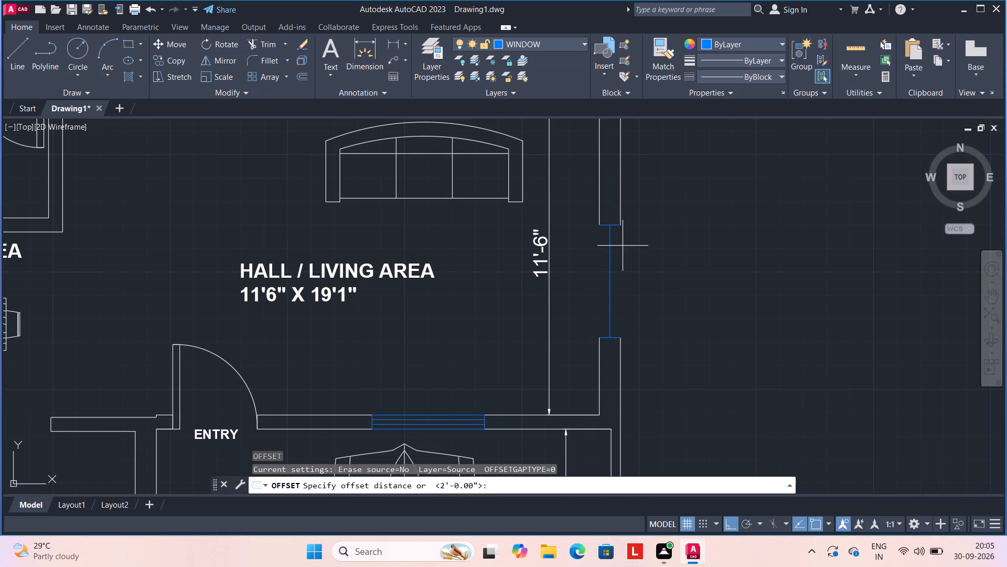
key(1)
key(shift+quotedbl)
key(Return)
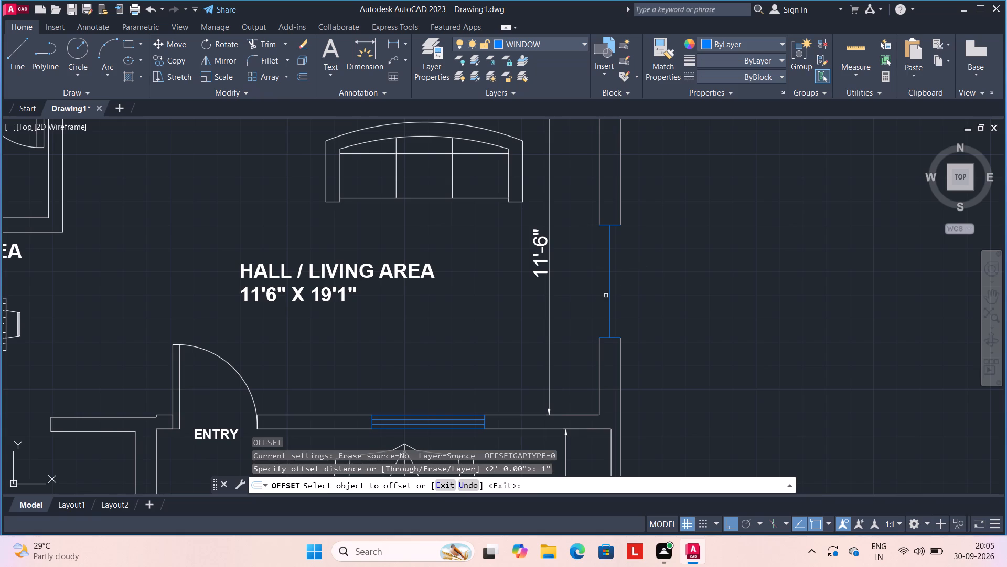
scroll(609, 297, up, 3)
click(605, 288)
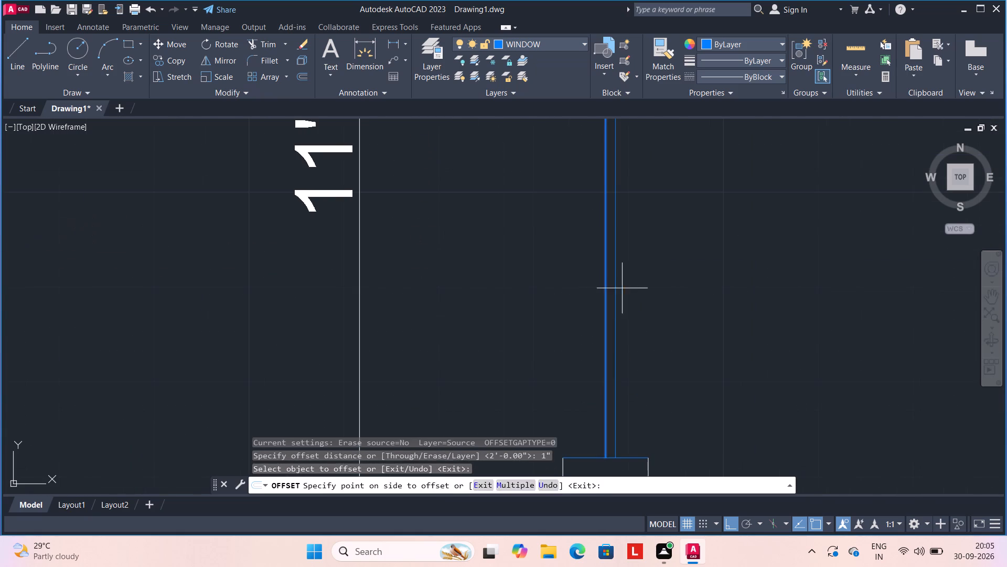
click(627, 288)
click(607, 293)
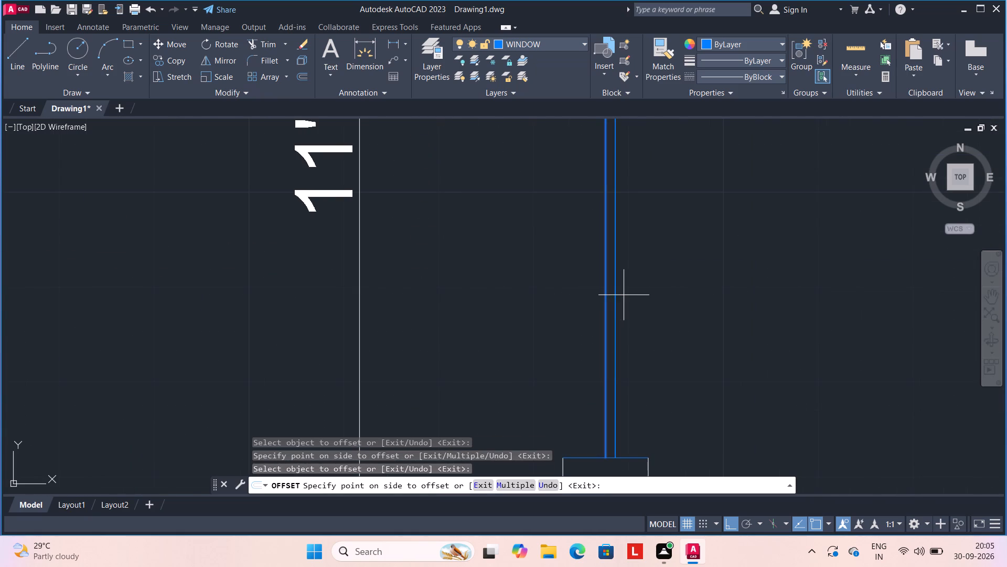
click(590, 295)
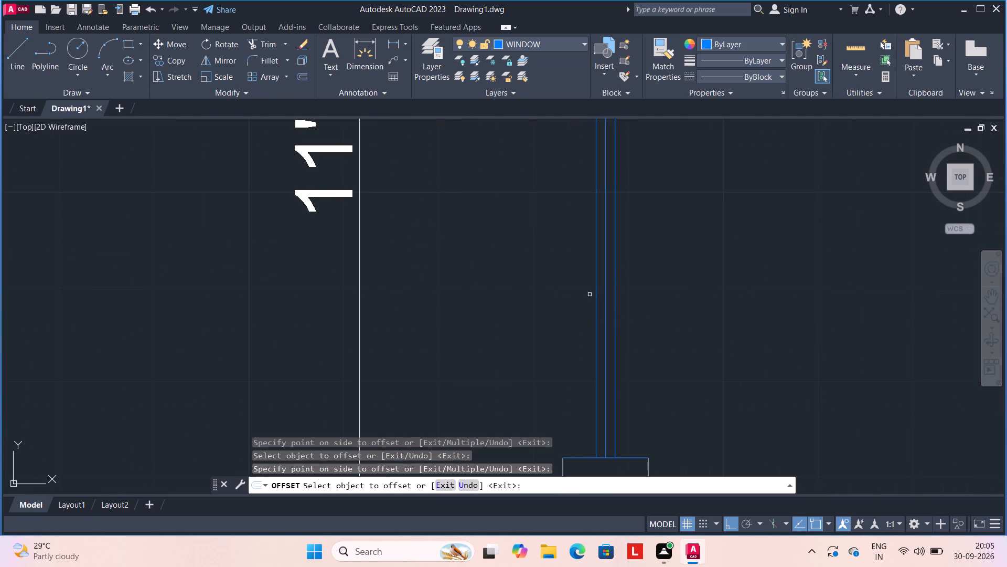
key(Escape)
Erase the centre line of the Hall's right wall window.
click(604, 359)
key(Delete)
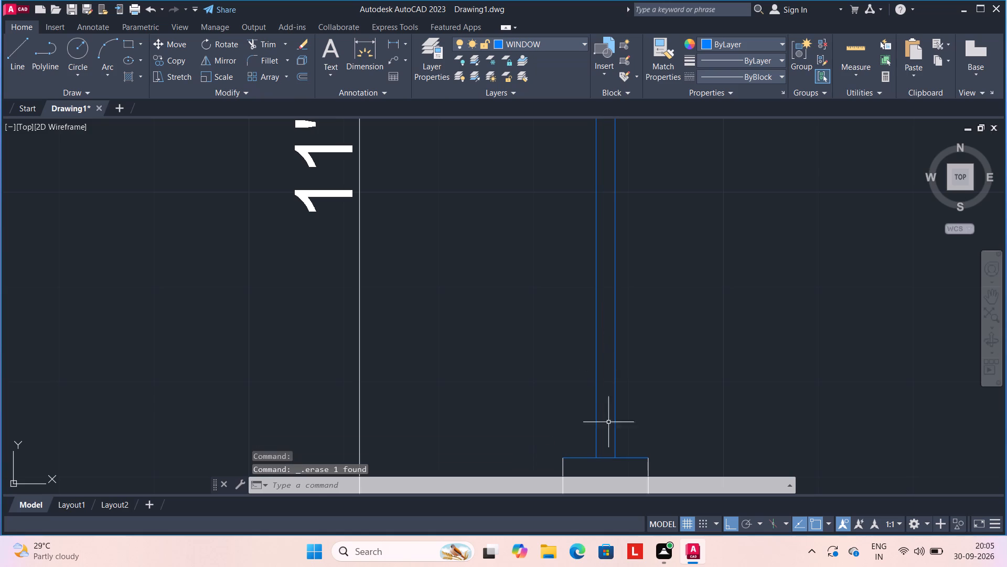
Draw vertical lines closing the outer and inner faces of the Hall's right wall window between its end lines.
key(l)
key(Return)
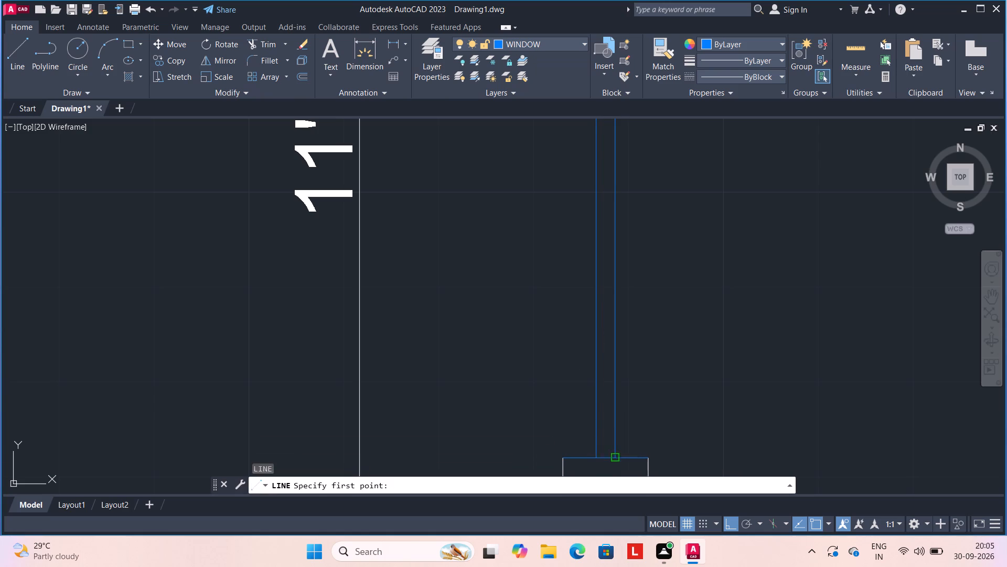
click(645, 457)
scroll(641, 237, down, 2)
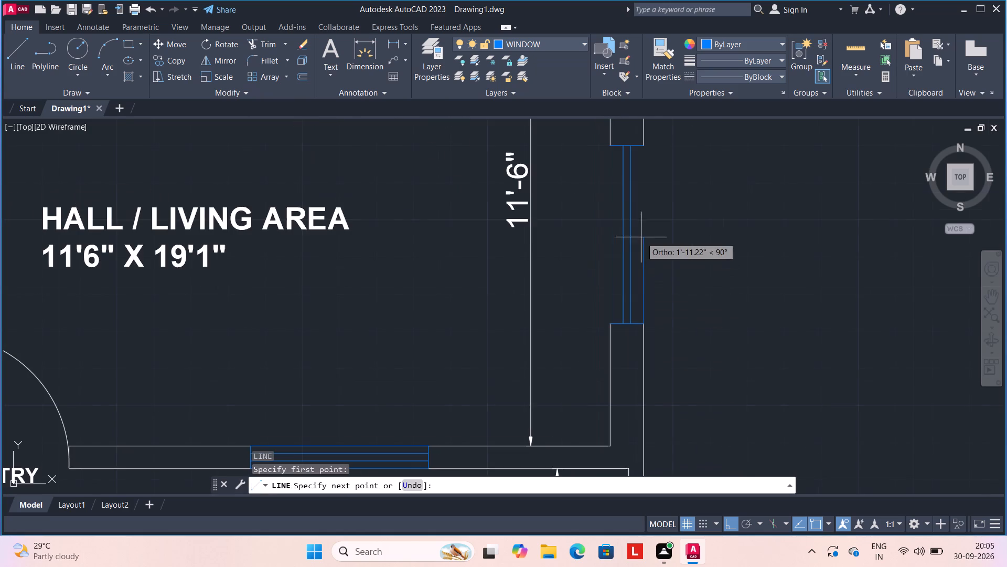
click(642, 148)
key(space)
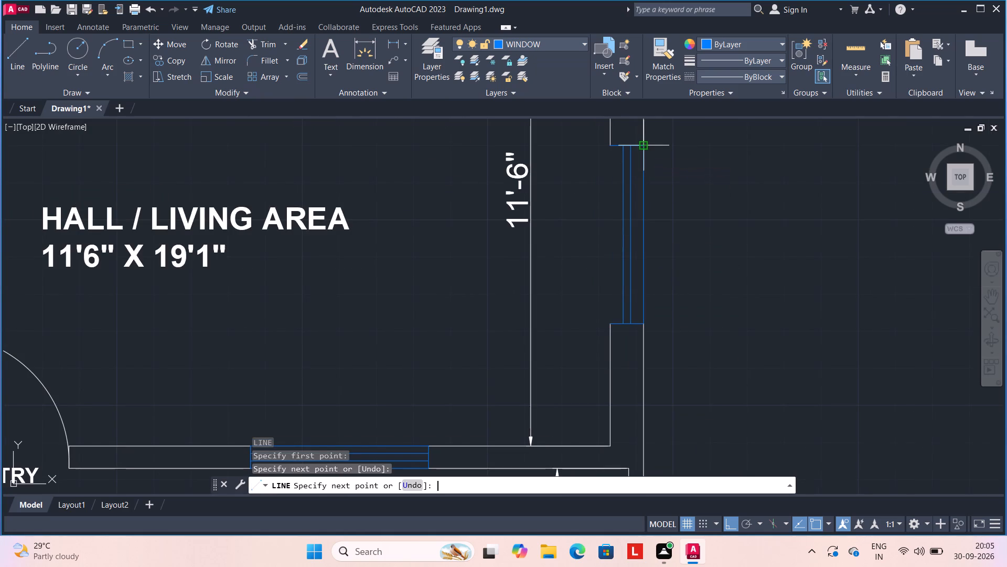
text(L)
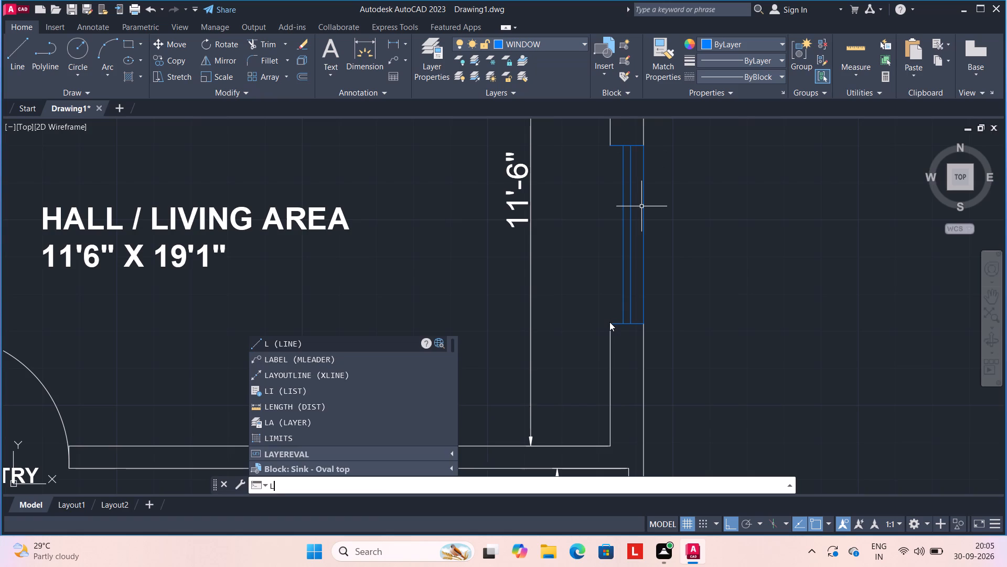
key(space)
click(614, 324)
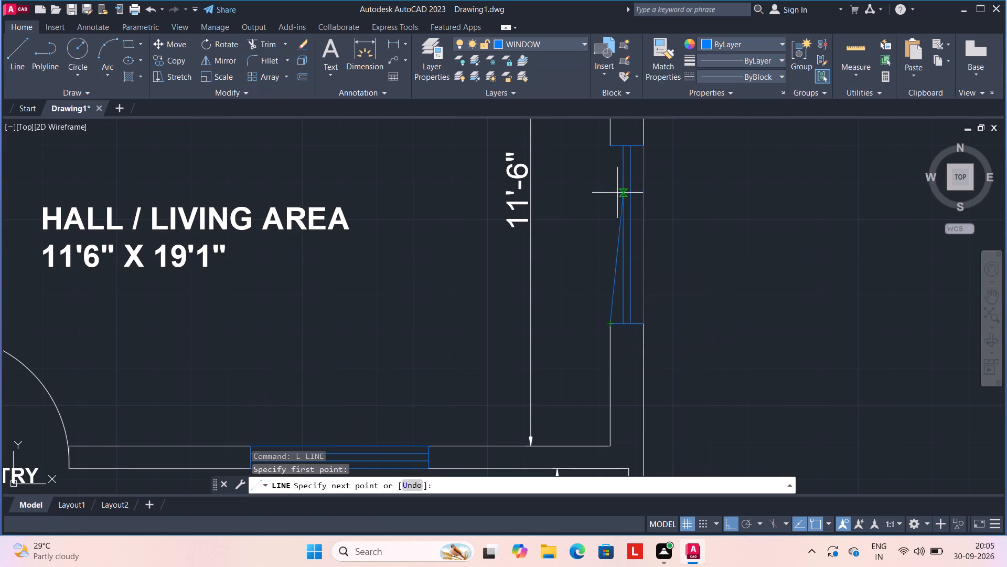
click(614, 145)
key(space)
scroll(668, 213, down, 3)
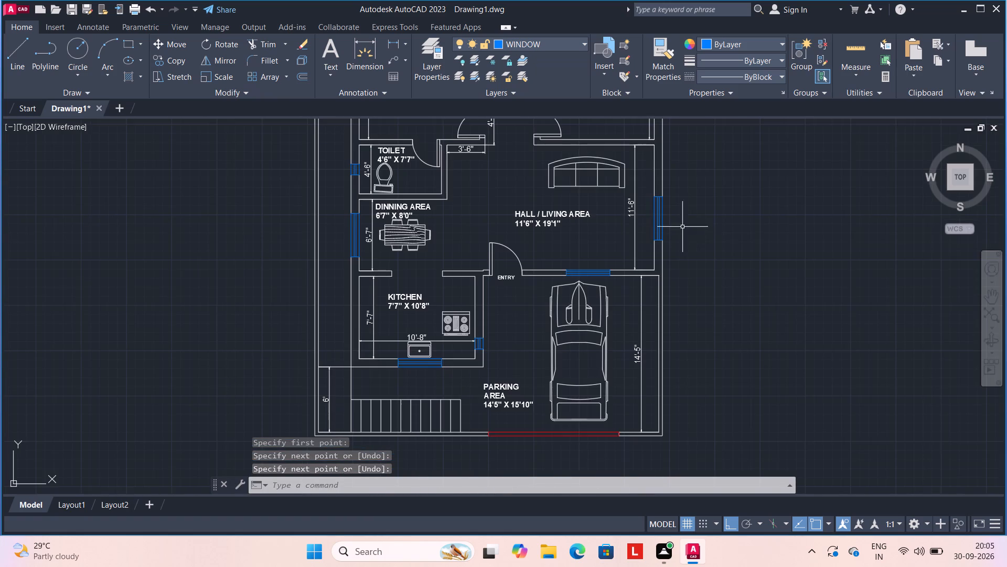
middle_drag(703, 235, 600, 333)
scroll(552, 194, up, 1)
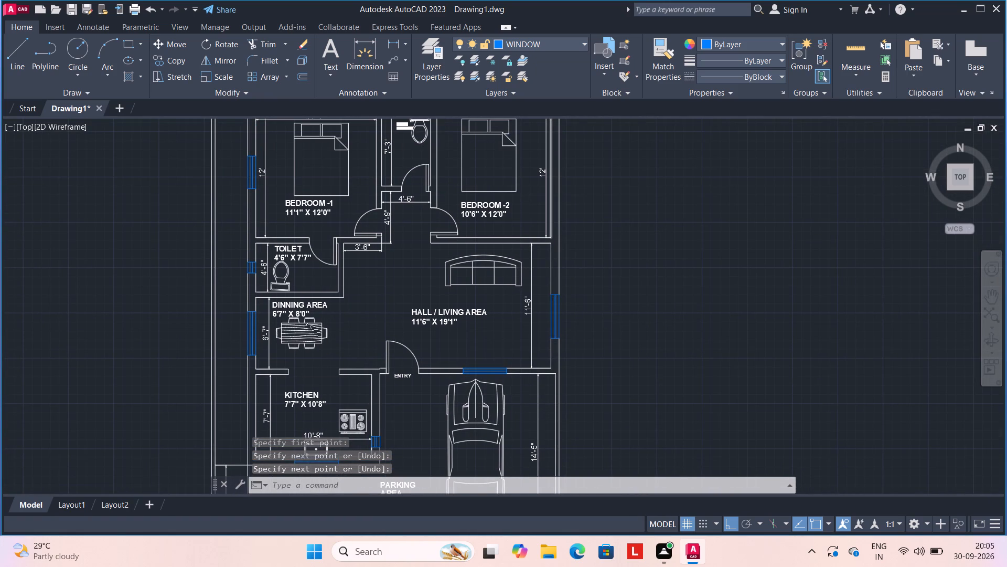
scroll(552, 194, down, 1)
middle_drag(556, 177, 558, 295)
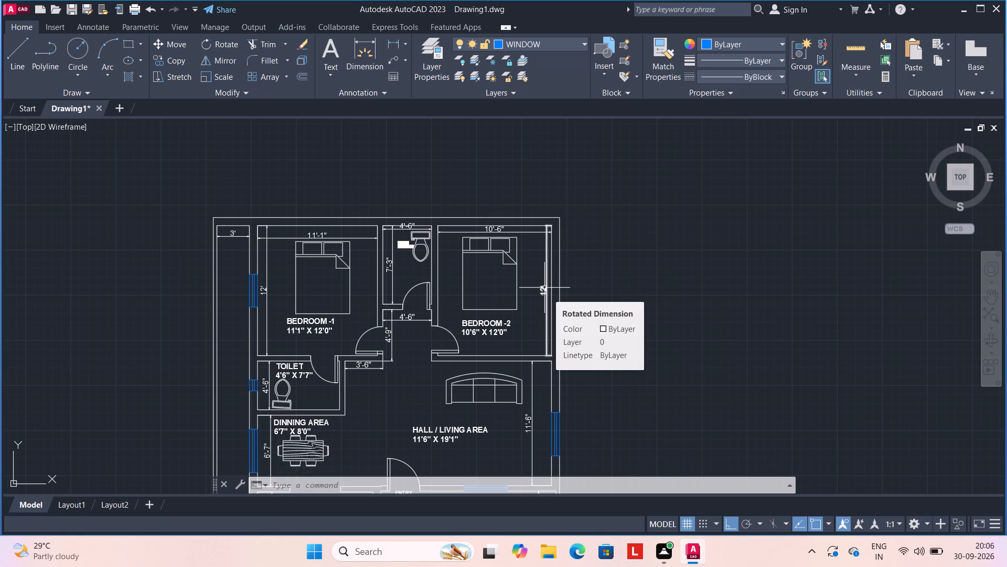
Draw a horizontal line across the thickness of Bedroom-2's right wall at the wall's midpoint.
key(l)
key(Return)
scroll(544, 288, up, 3)
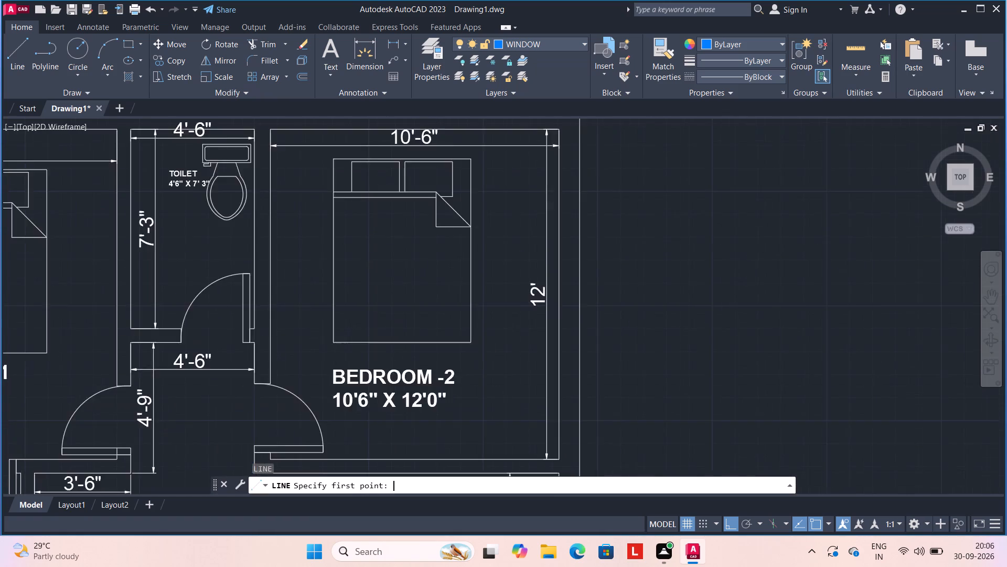
click(565, 297)
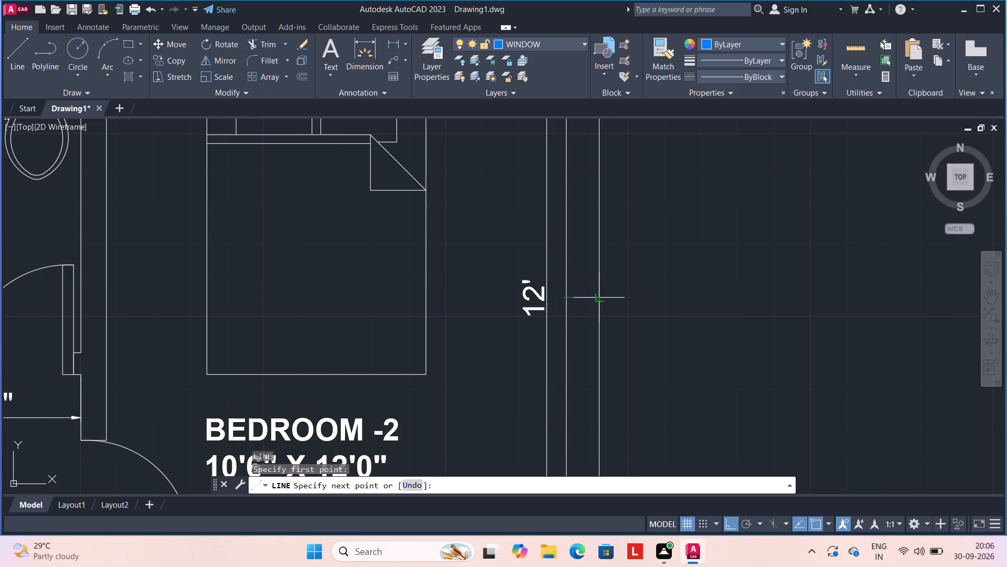
click(602, 295)
key(Escape)
Offset the line across Bedroom-2's right wall 2' upward and 2' downward to mark the window ends.
key(o)
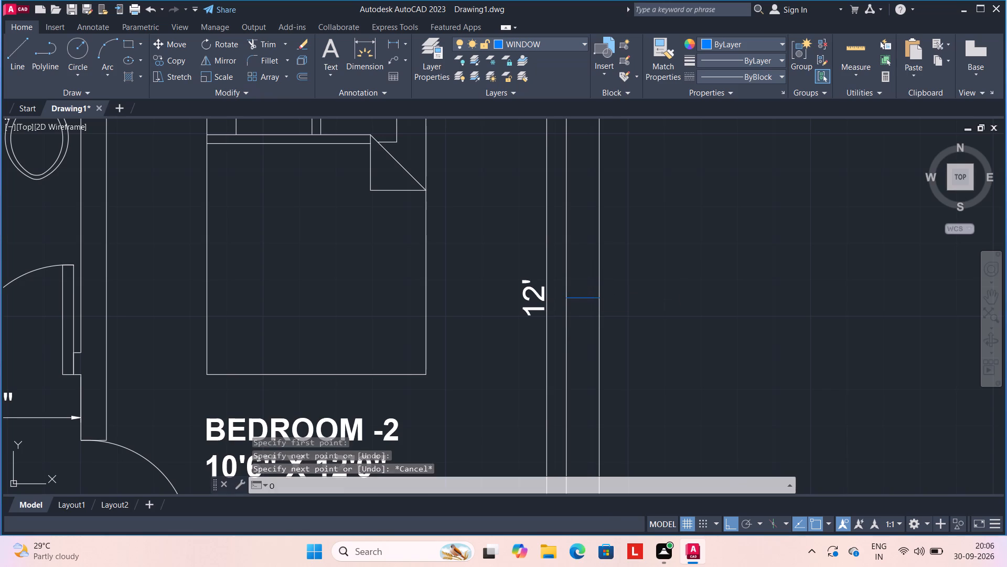
key(Return)
key(2)
key(apostrophe)
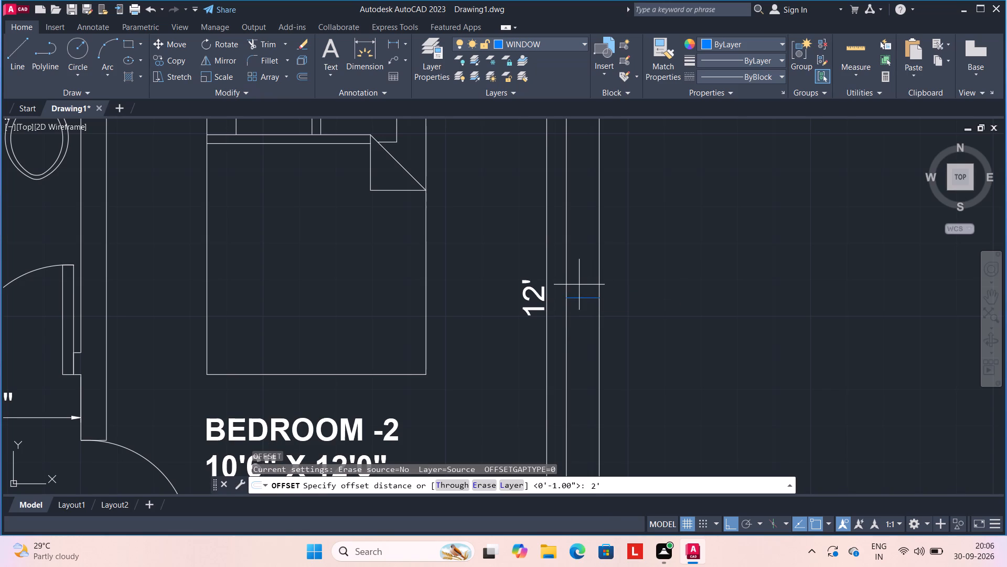
key(space)
click(585, 298)
click(587, 215)
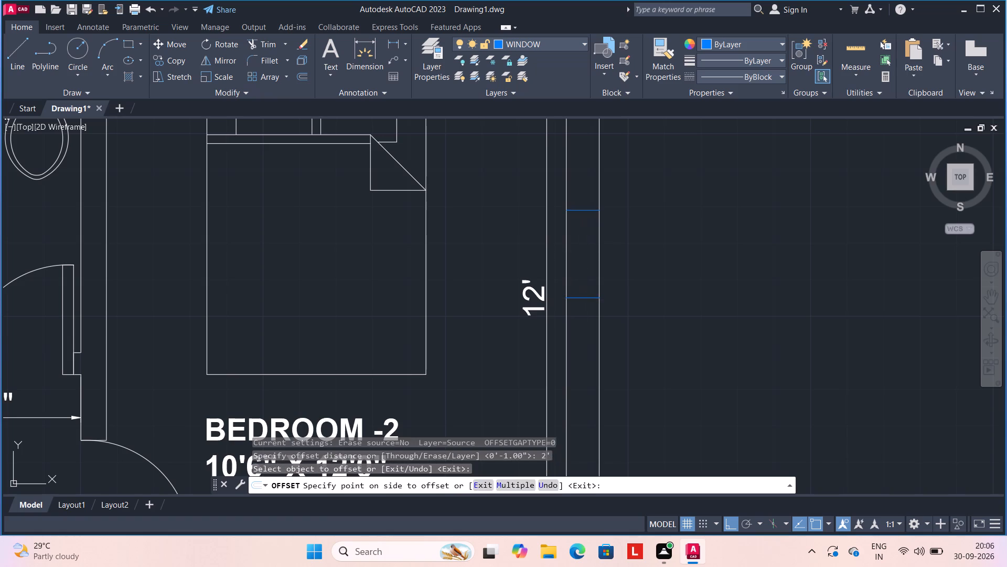
click(582, 296)
click(583, 334)
key(Escape)
Trim both faces of Bedroom-2's right wall between the window end lines and remove the middle line to open the window gap.
text(TR)
key(space)
click(568, 342)
click(593, 339)
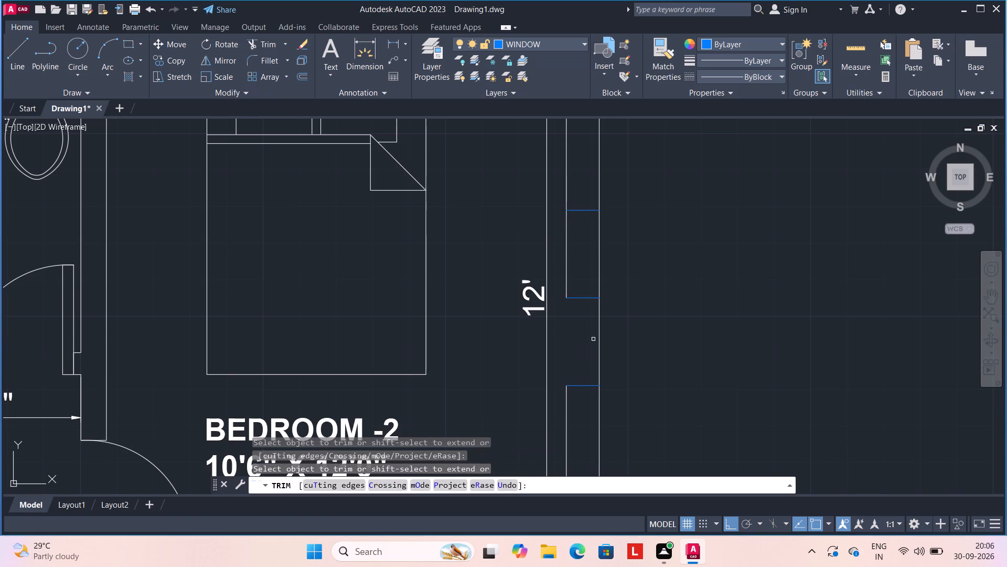
click(626, 343)
click(614, 220)
click(557, 239)
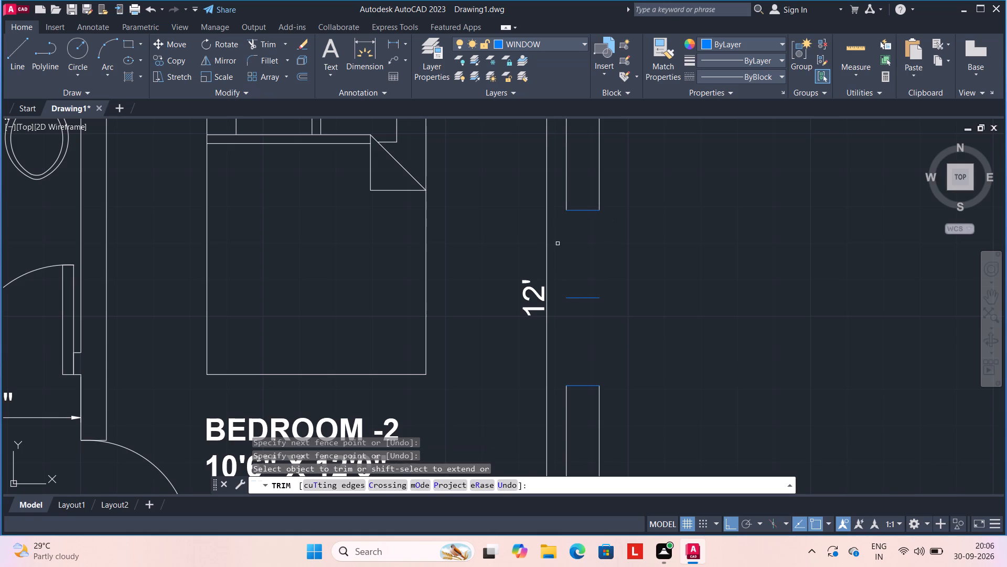
click(565, 266)
click(580, 318)
key(Escape)
Draw a vertical centre line across Bedroom-2's right wall opening, joining the midpoints of its two end lines.
text(L)
key(space)
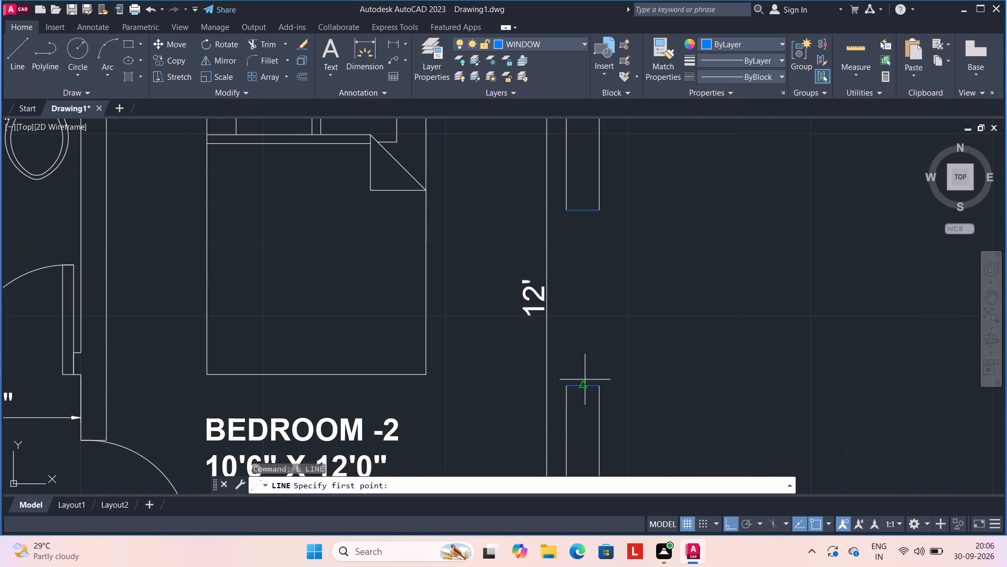
click(584, 387)
click(584, 212)
key(space)
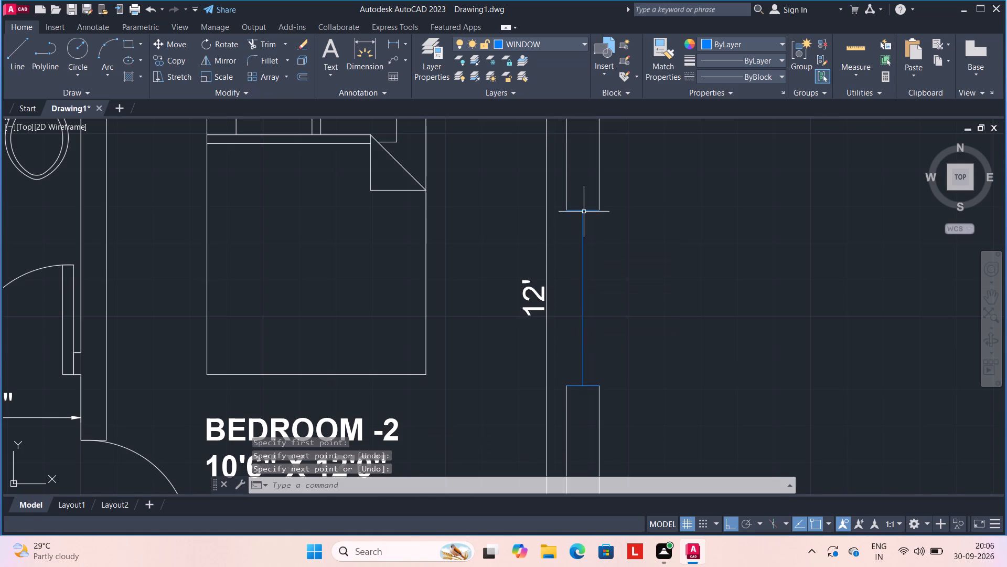
Offset the centre line of Bedroom-2's window opening 1" to its right and 1" to its left.
key(o)
key(Return)
key(1)
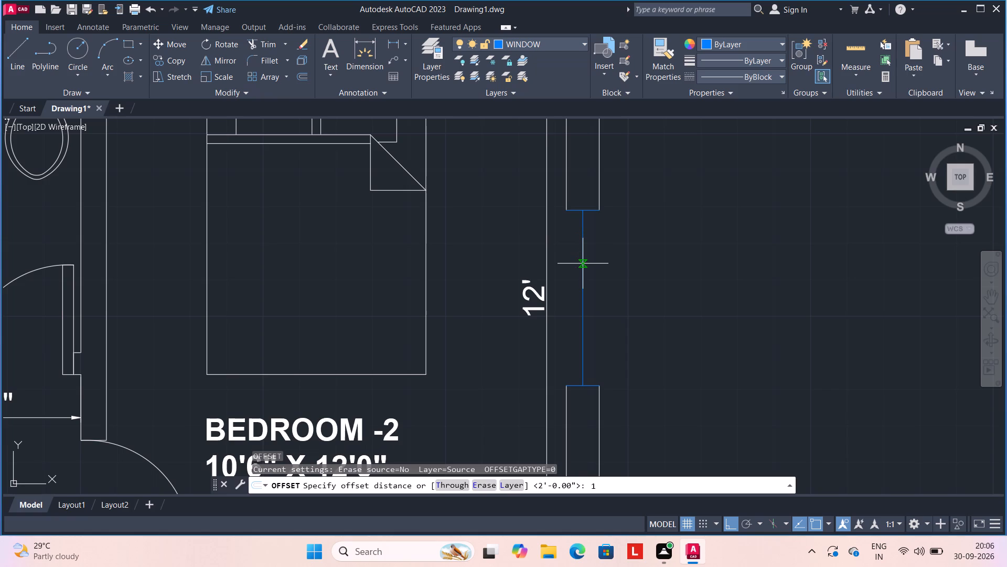
key(shift+quotedbl)
key(Return)
click(583, 266)
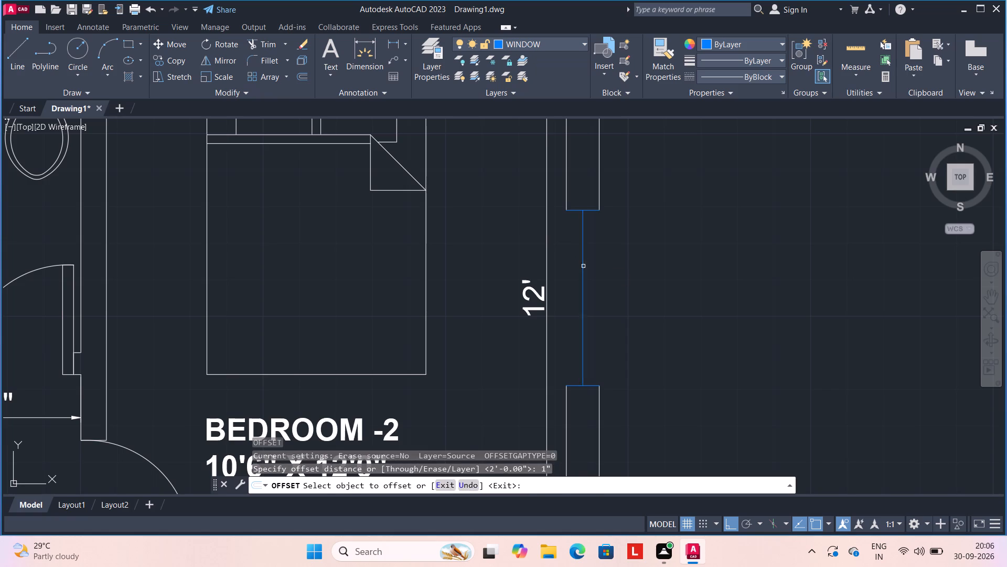
click(604, 269)
click(582, 276)
click(563, 276)
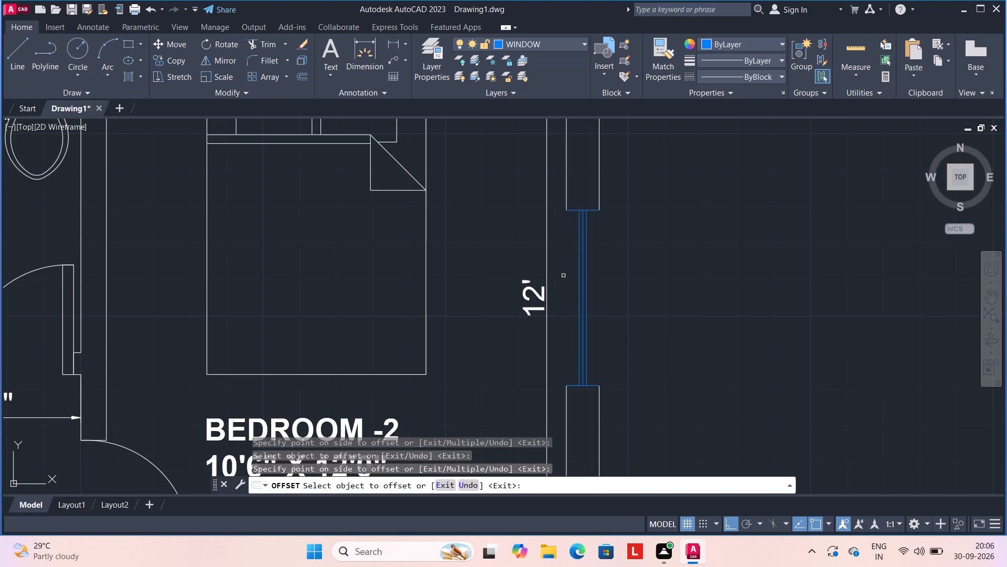
key(Escape)
Erase the centre line of Bedroom-2's right wall window.
scroll(582, 298, up, 3)
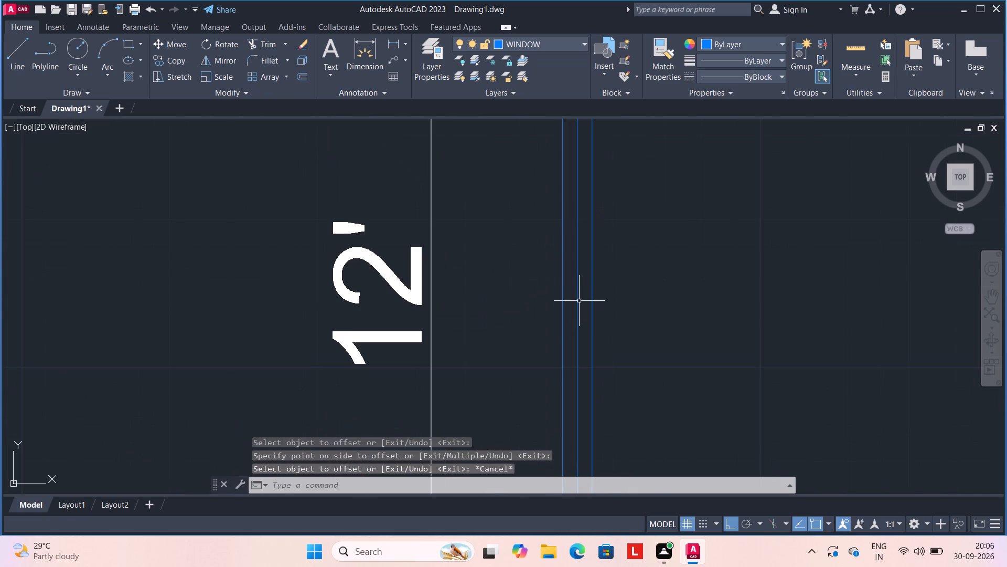
click(579, 301)
key(Delete)
Draw vertical lines closing the outer and inner faces of Bedroom-2's right wall window between its end lines.
scroll(578, 338, down, 1)
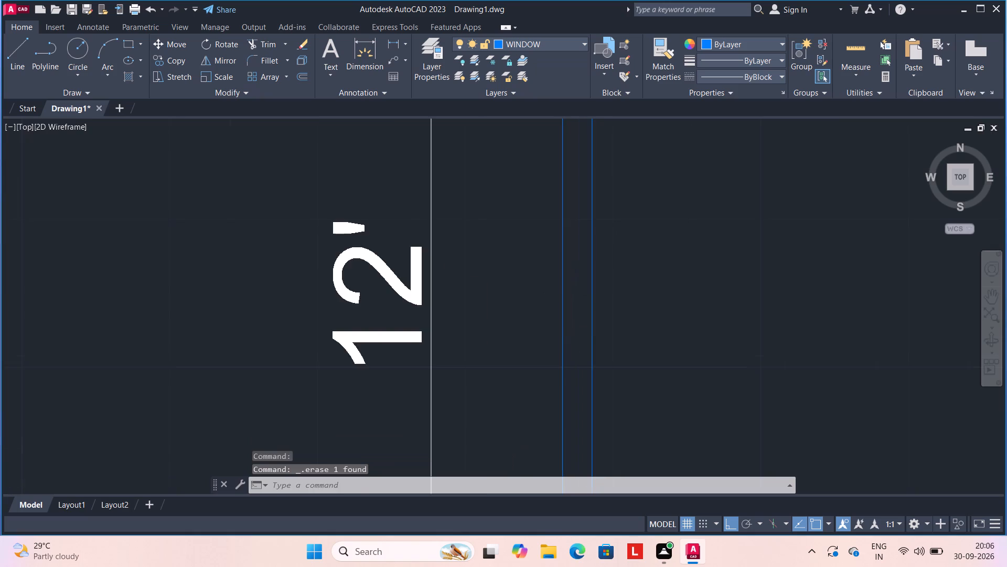
scroll(578, 338, down, 2)
text(L)
key(space)
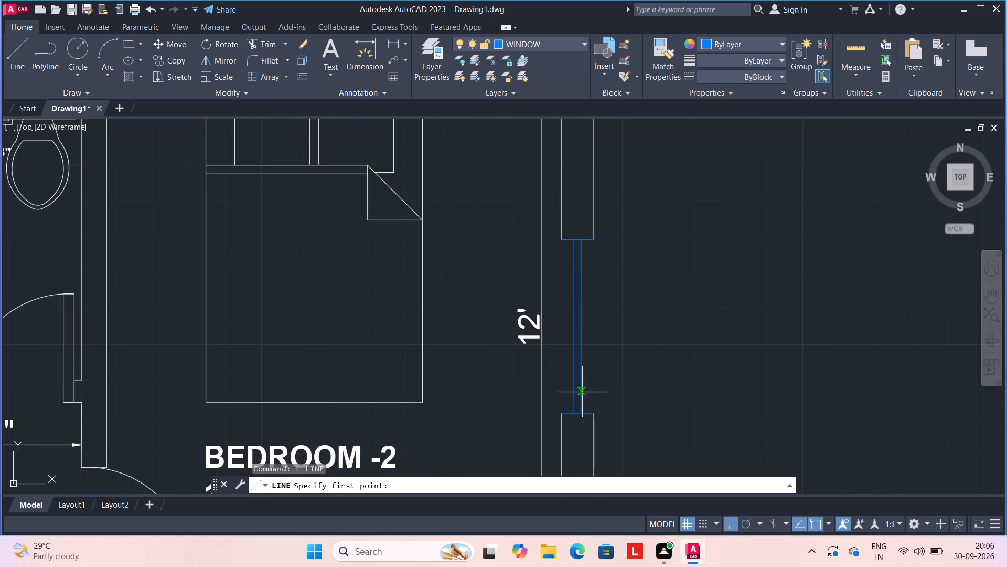
click(595, 408)
click(595, 235)
key(space)
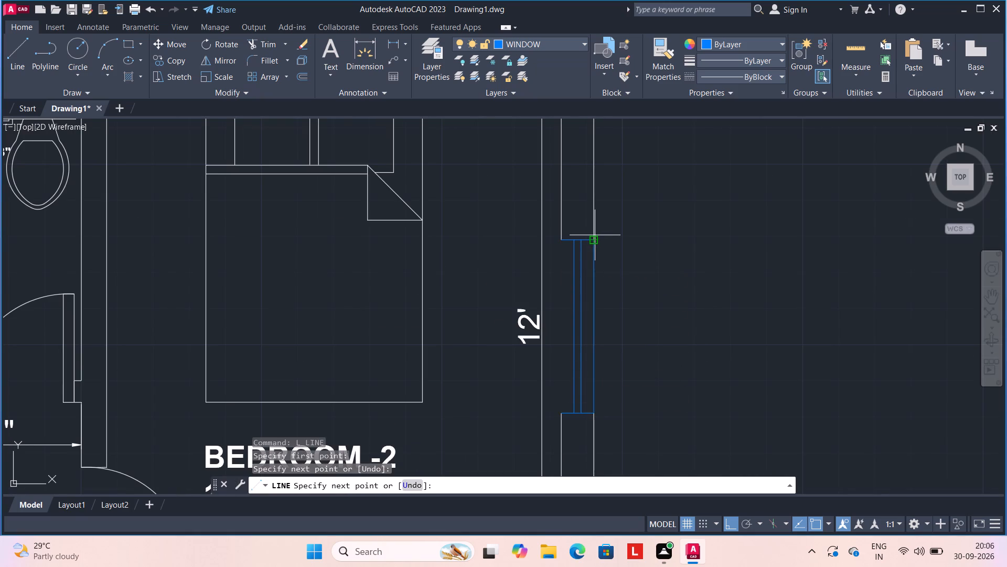
key(l)
key(space)
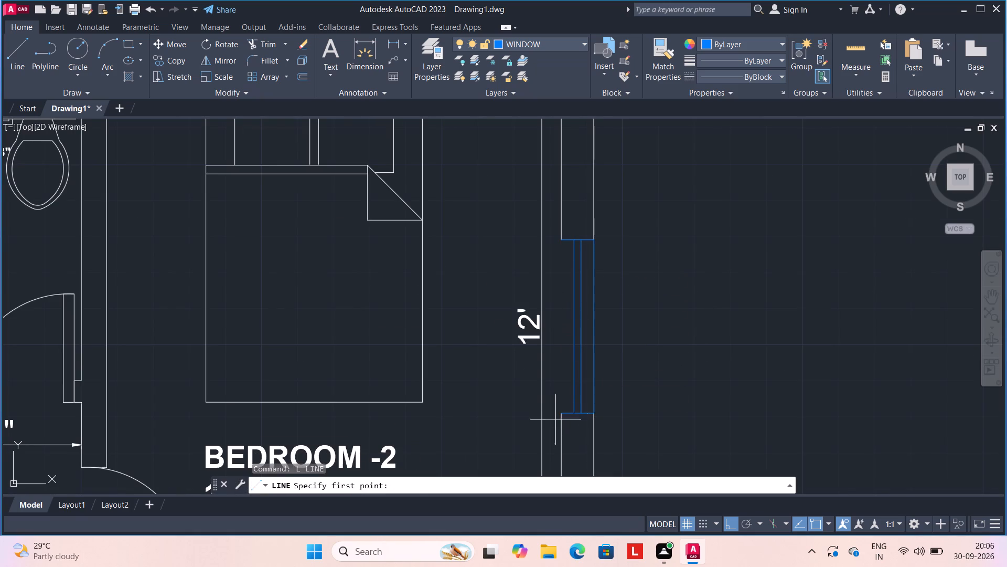
click(565, 412)
click(564, 241)
key(space)
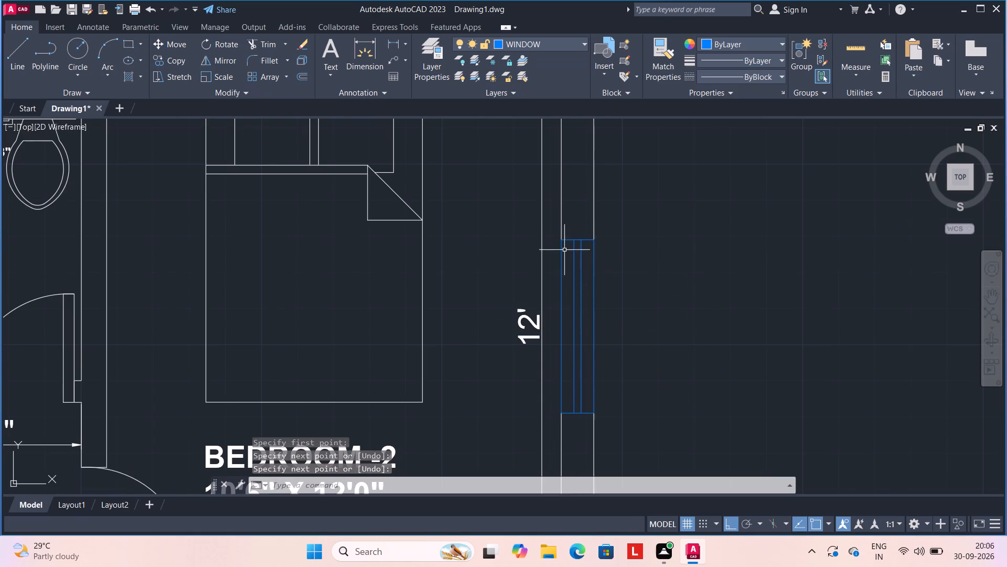
Move the 4'-6" width dimension at the top of the toilet between the bedrooms about 4'-6" down, clear of the top wall.
scroll(599, 300, down, 3)
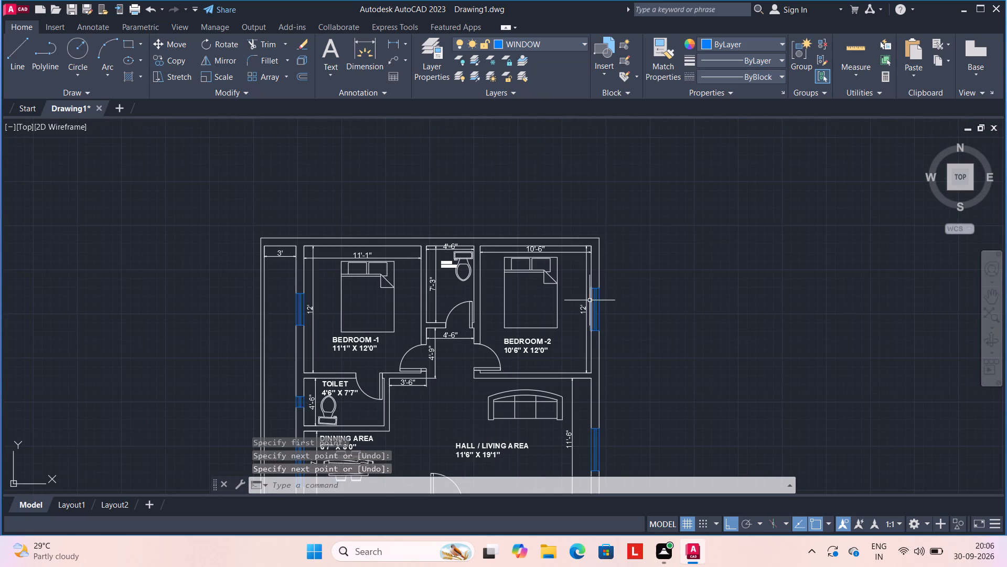
scroll(470, 245, up, 2)
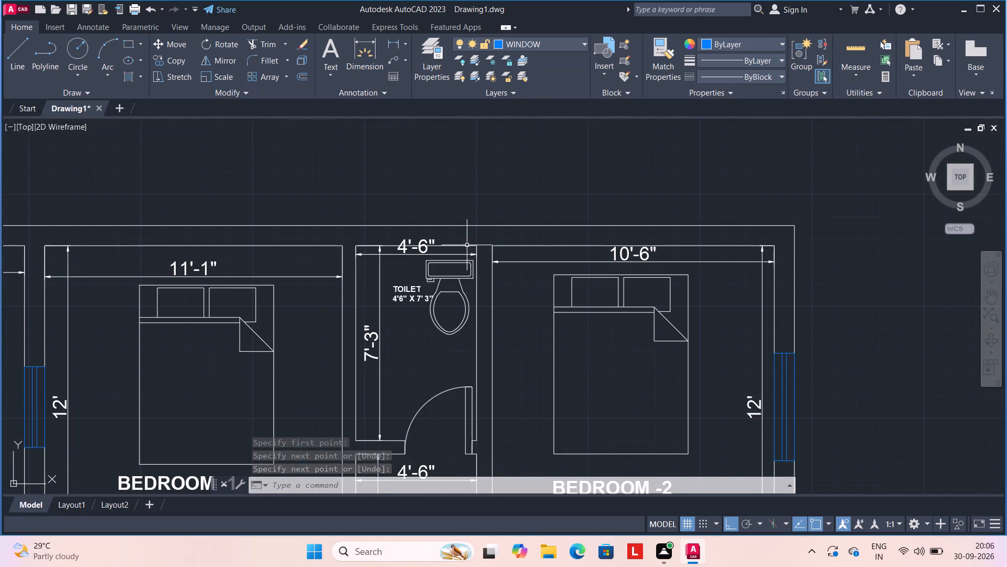
click(410, 251)
key(Escape)
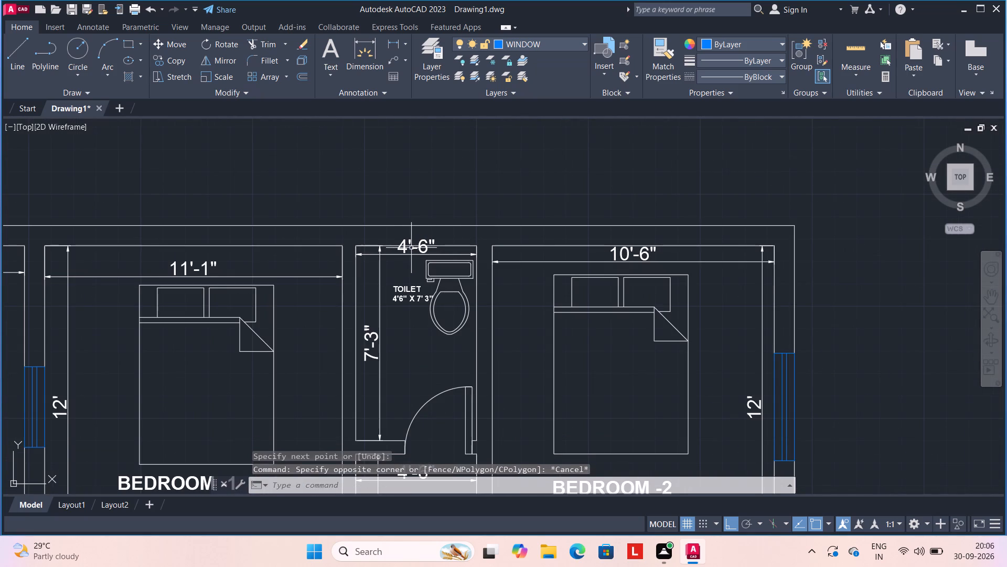
click(401, 250)
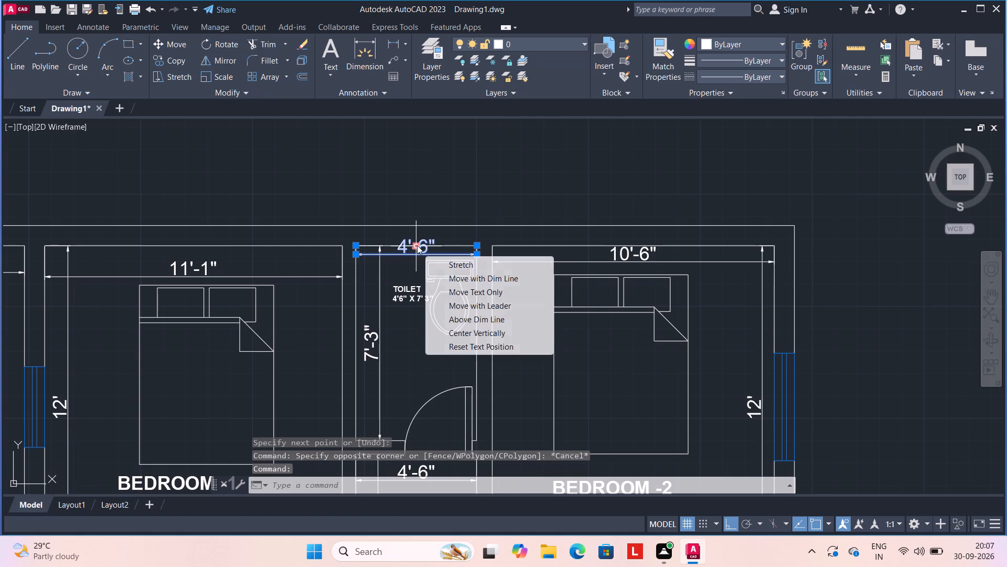
click(417, 245)
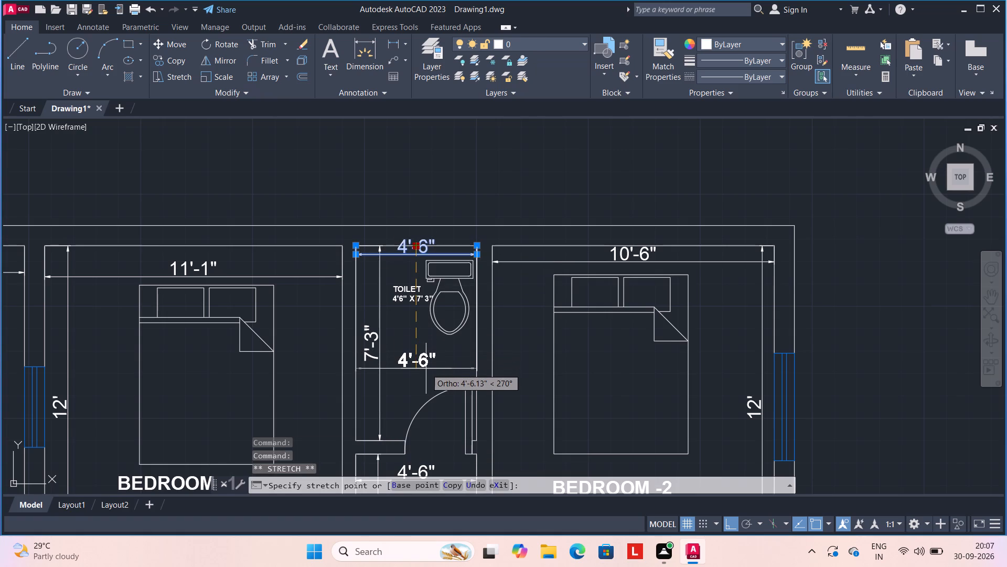
click(426, 370)
key(Escape)
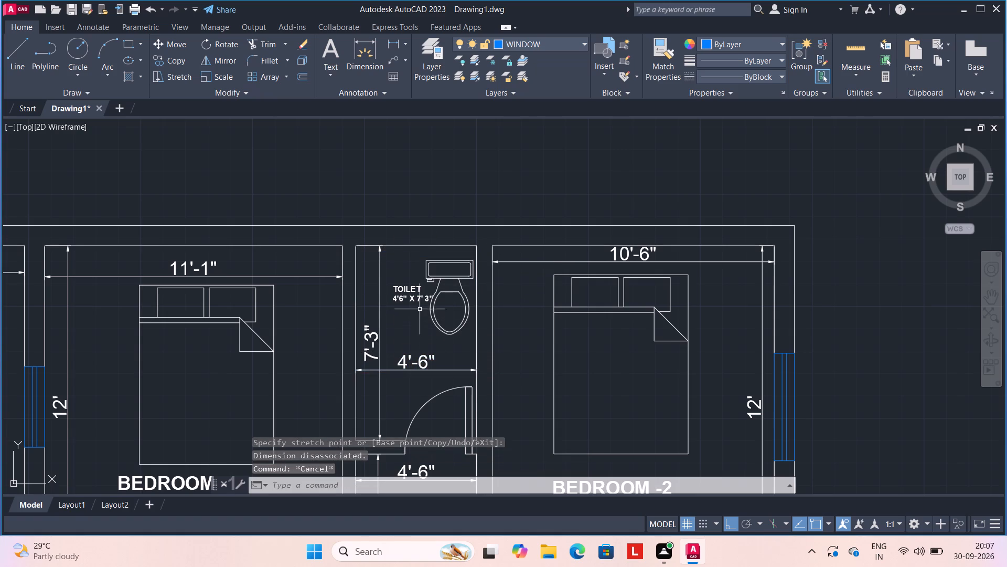
Draw a vertical line across the top wall of the toilet between the bedrooms, at the wall's midpoint.
text(L)
key(space)
click(419, 243)
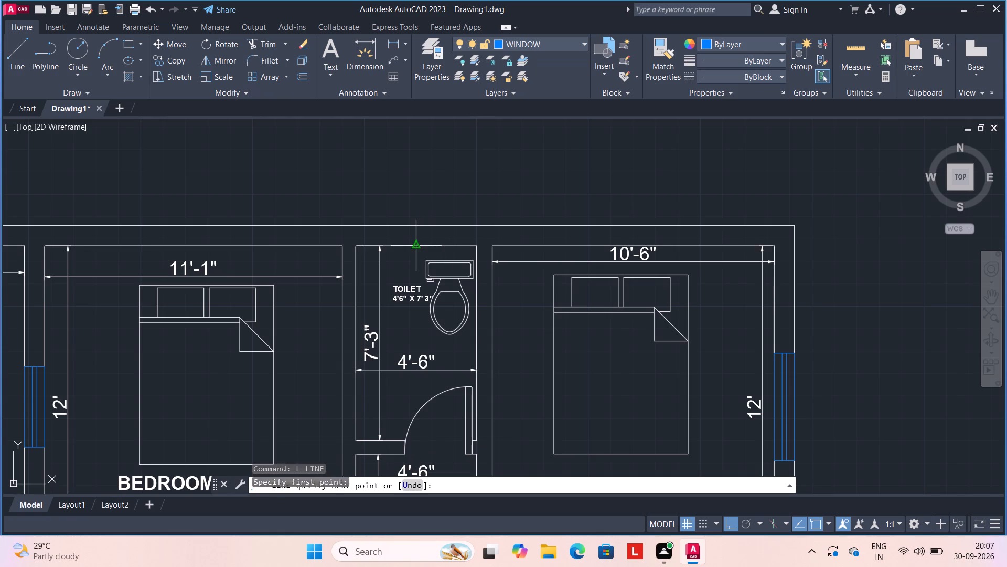
click(417, 224)
key(Escape)
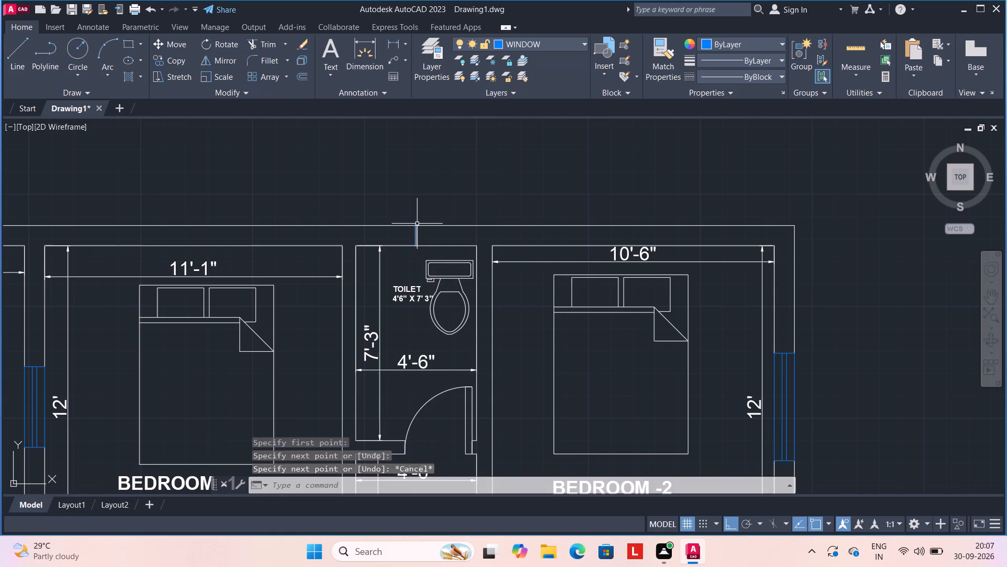
Offset the line across the toilet's top wall 1' to its right and 1' to its left.
key(o)
key(Return)
key(1)
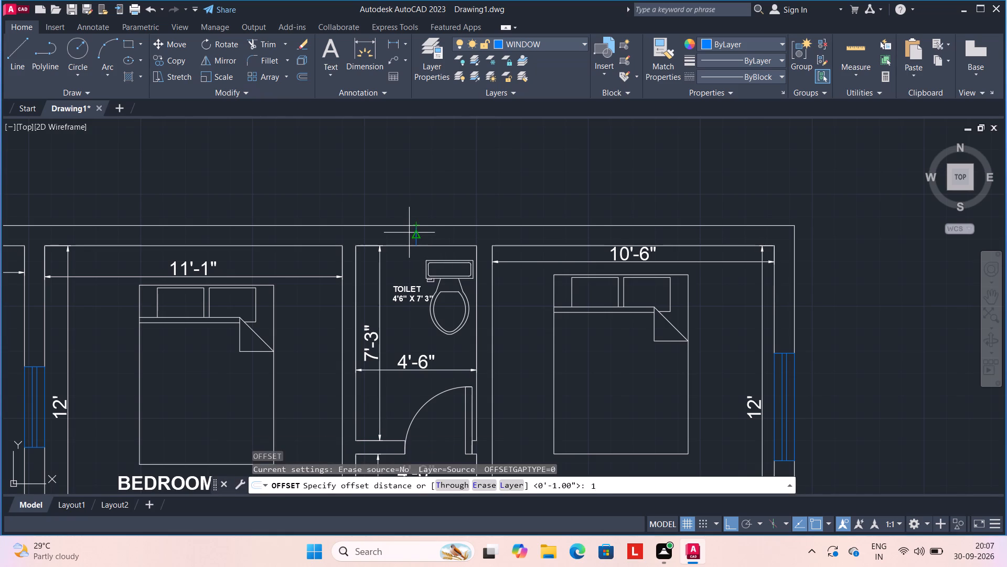
key(apostrophe)
key(Return)
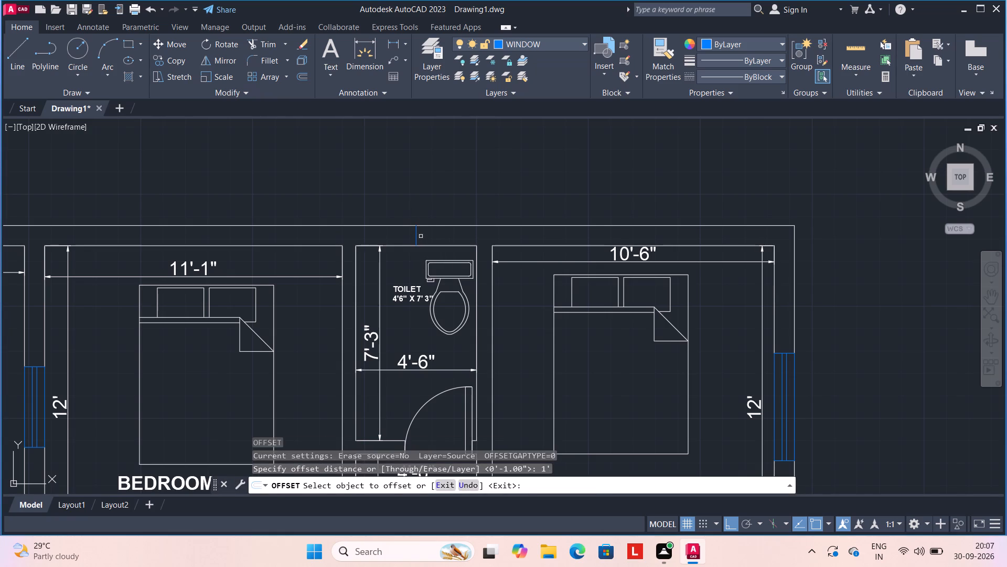
click(416, 233)
click(434, 229)
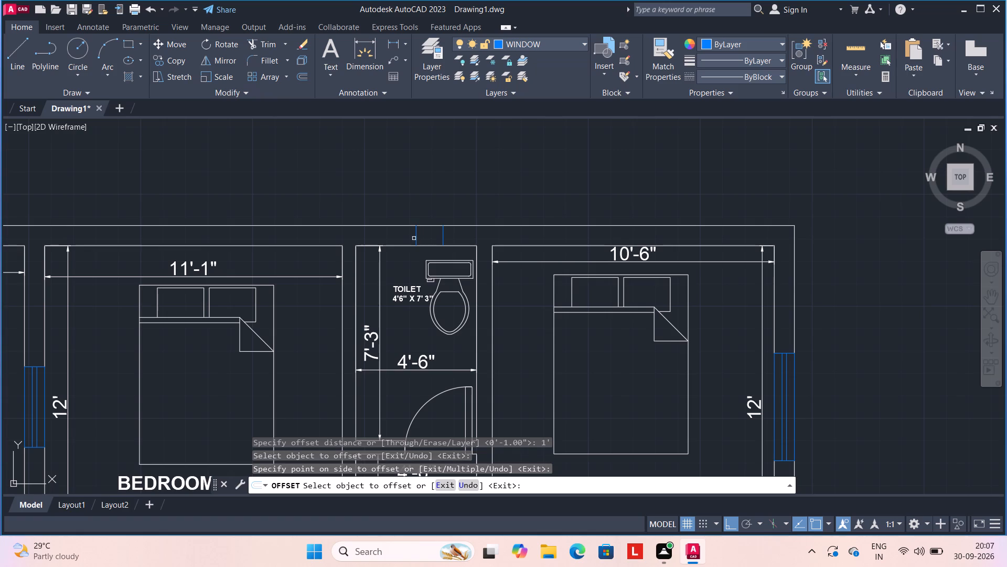
click(415, 238)
click(402, 232)
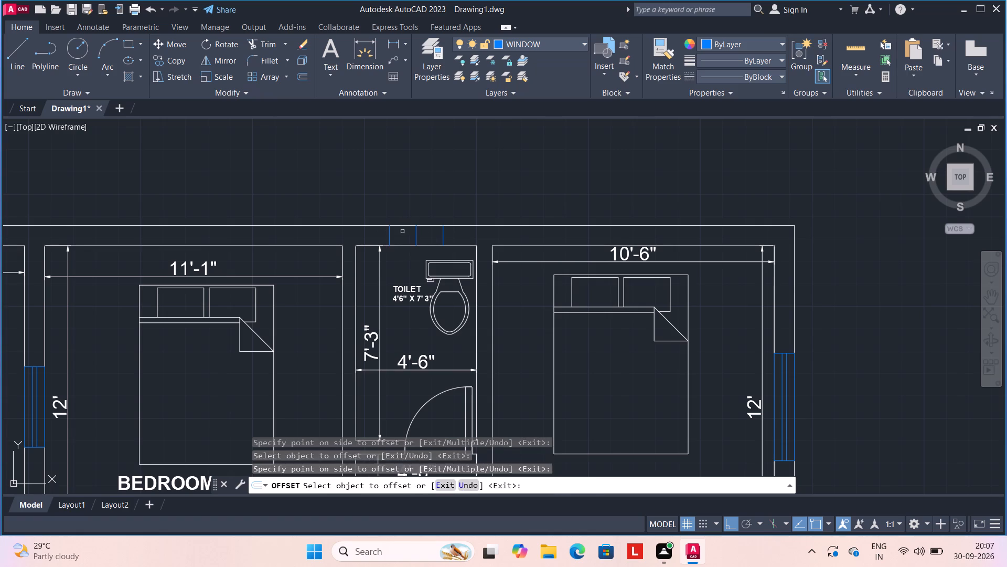
key(Escape)
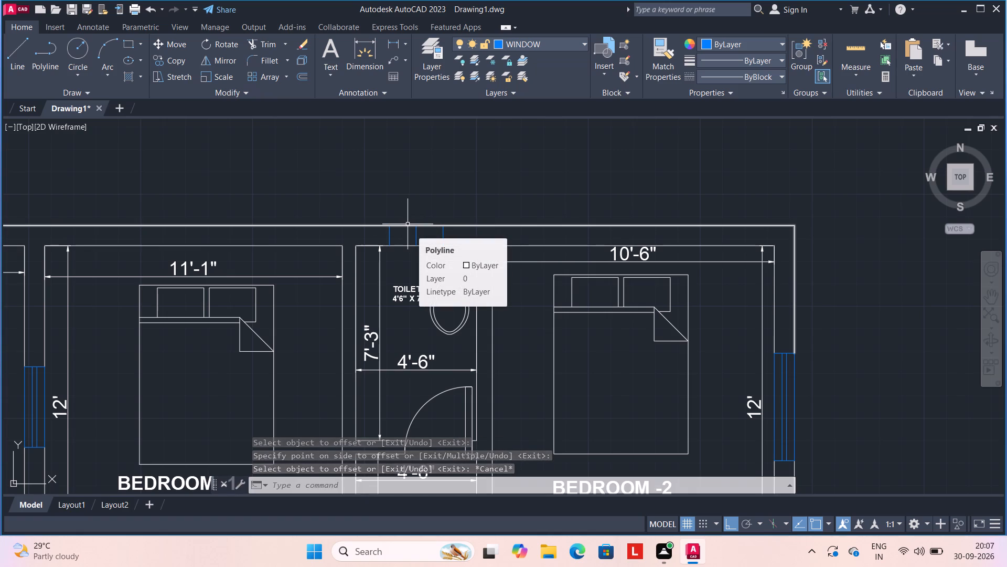
Trim both faces of the toilet's top wall between the offset lines and remove the middle line to open the window gap.
text(TR)
key(space)
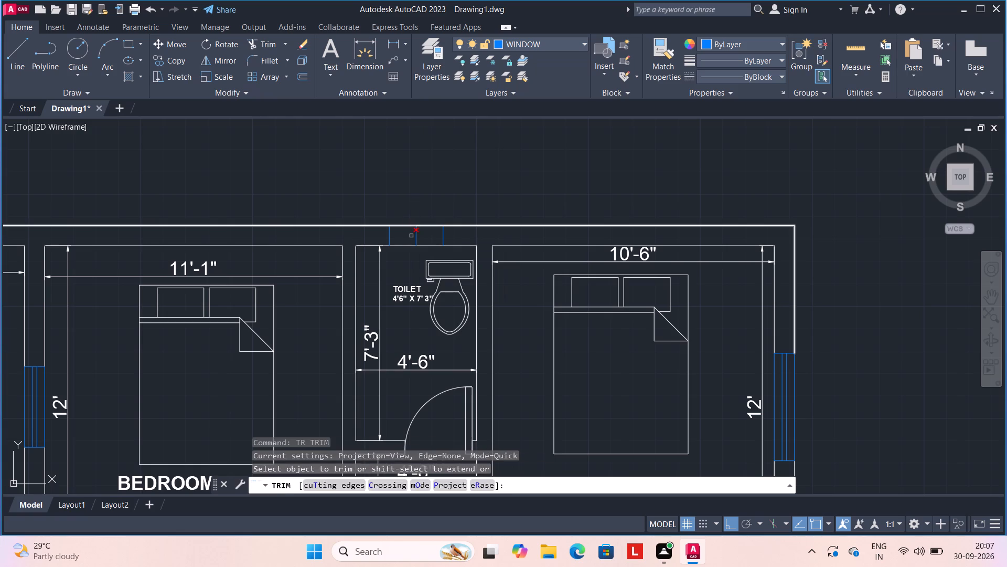
click(404, 249)
click(404, 208)
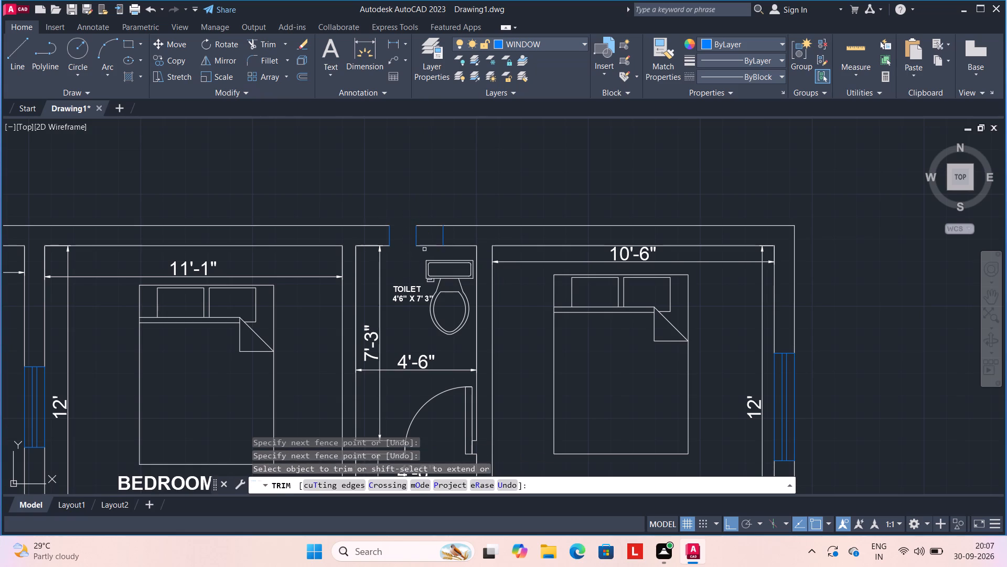
click(424, 249)
click(424, 219)
click(423, 233)
click(412, 237)
Draw a horizontal line across the toilet's top window gap, between the midpoints of its two side lines.
key(Escape)
key(l)
key(space)
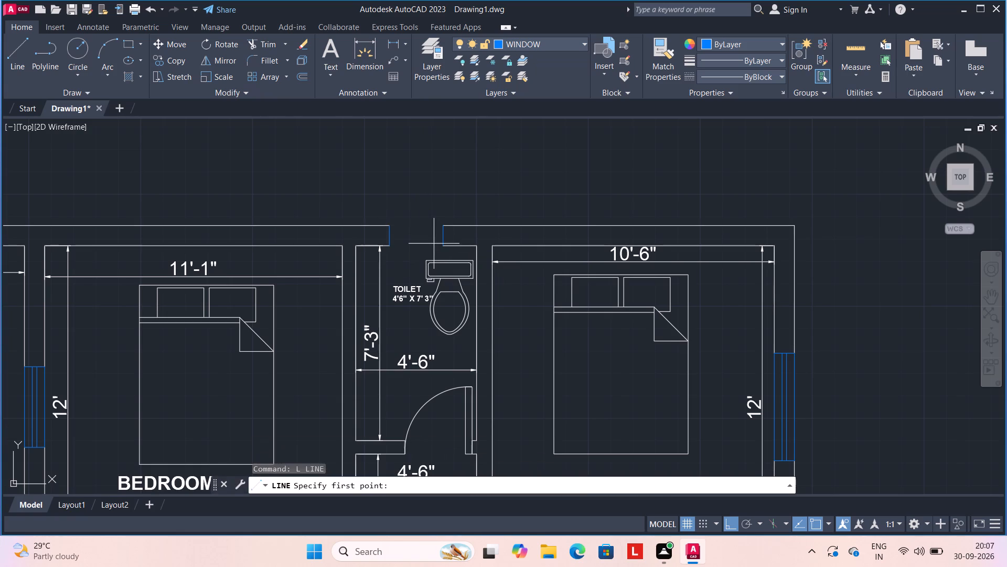
click(445, 238)
click(388, 239)
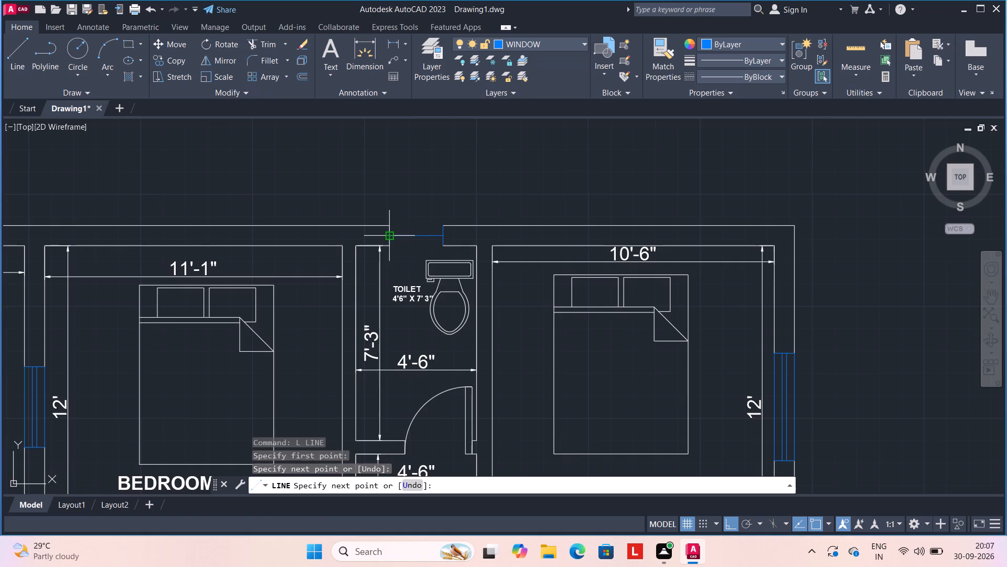
scroll(388, 239, up, 4)
key(Escape)
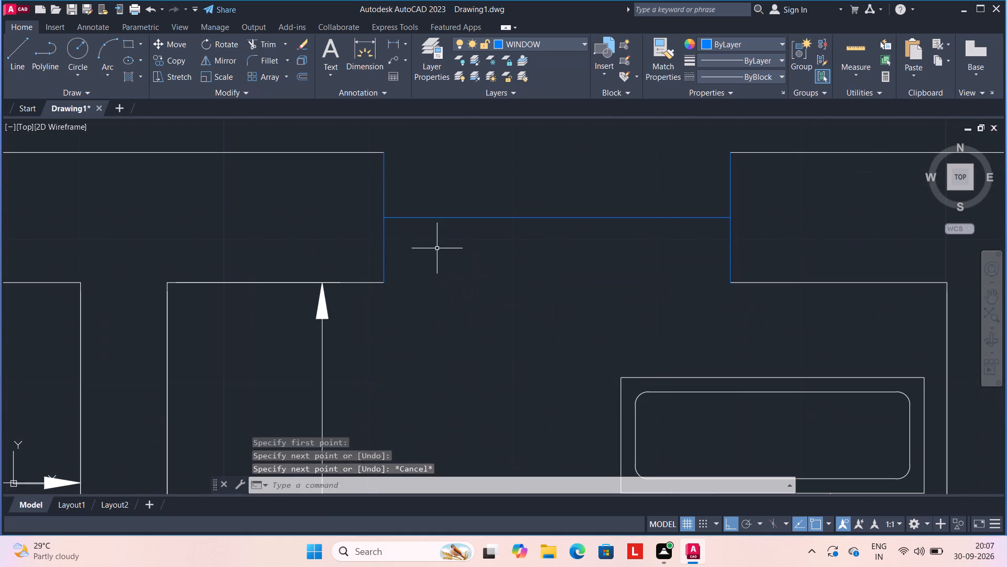
Offset the window's centre line 1" above and 1" below, and delete the original centre line.
key(o)
key(Return)
text(1")
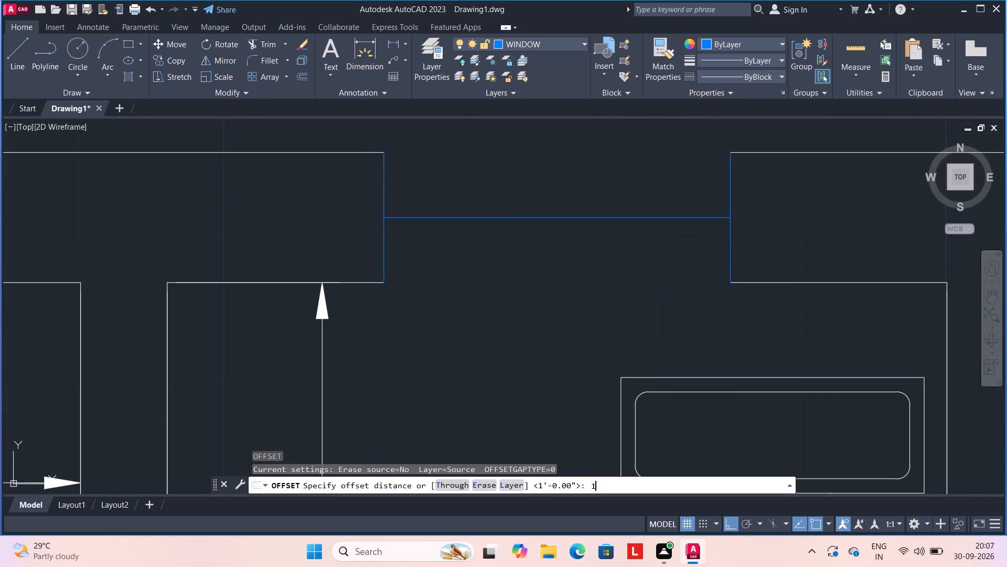
key(Return)
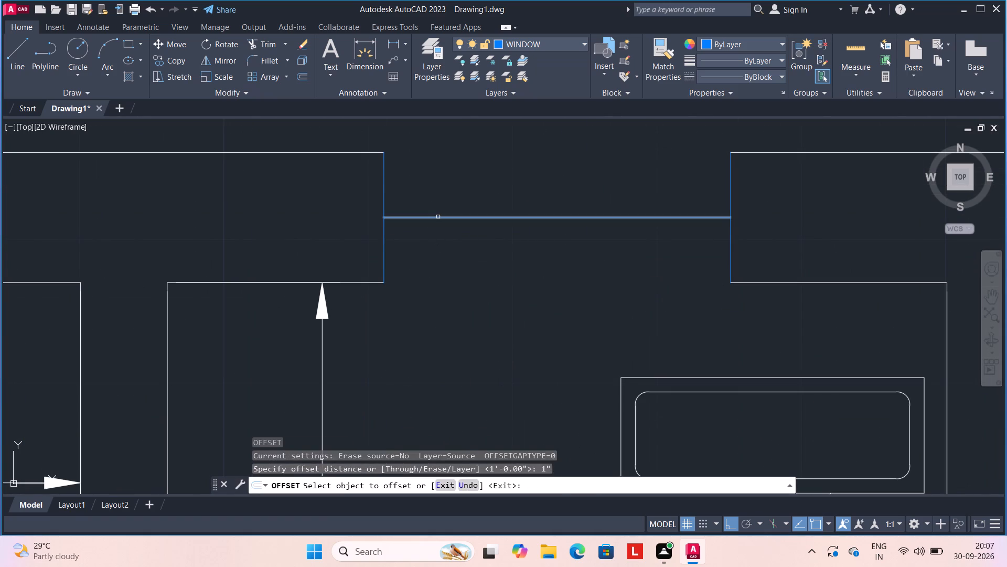
click(438, 217)
click(438, 187)
click(438, 219)
click(437, 240)
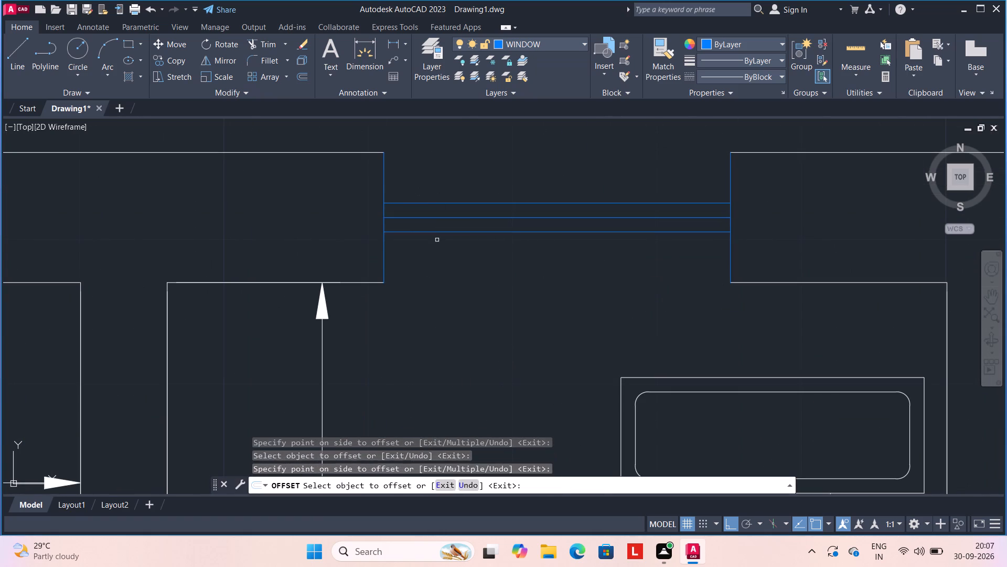
key(Escape)
click(450, 219)
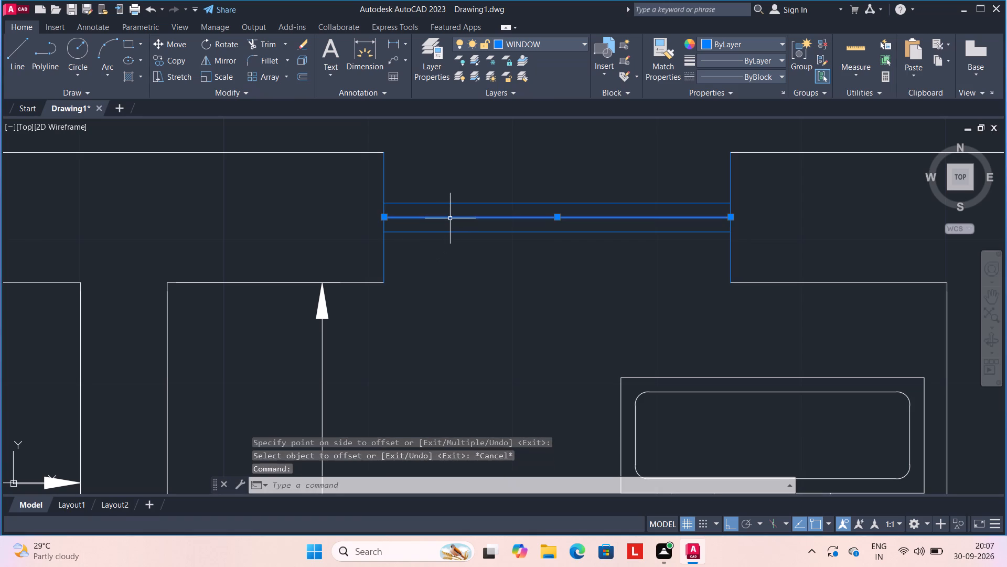
key(Delete)
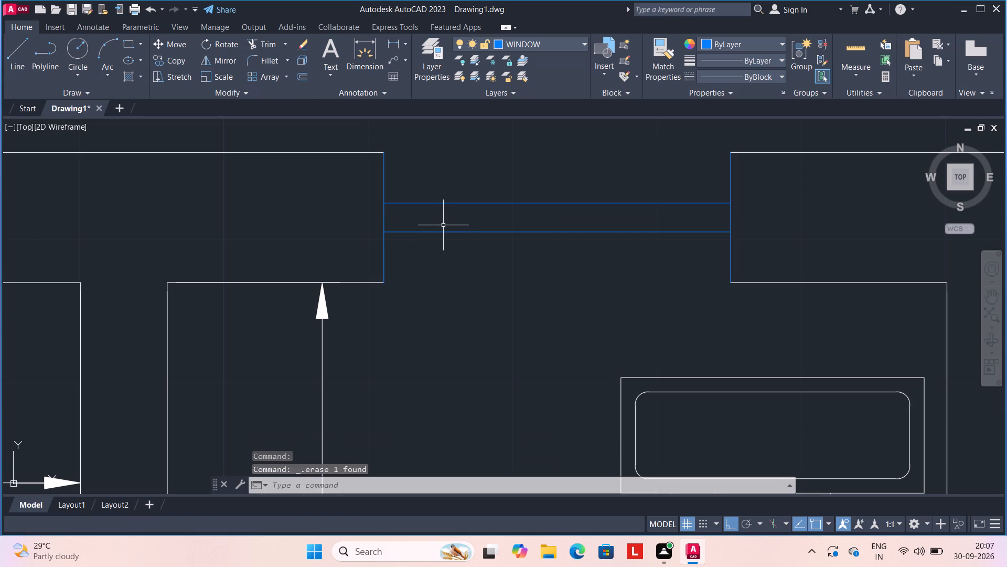
Close the toilet's window opening with horizontal lines along the inner and outer faces of the top wall.
text(L)
key(space)
click(386, 283)
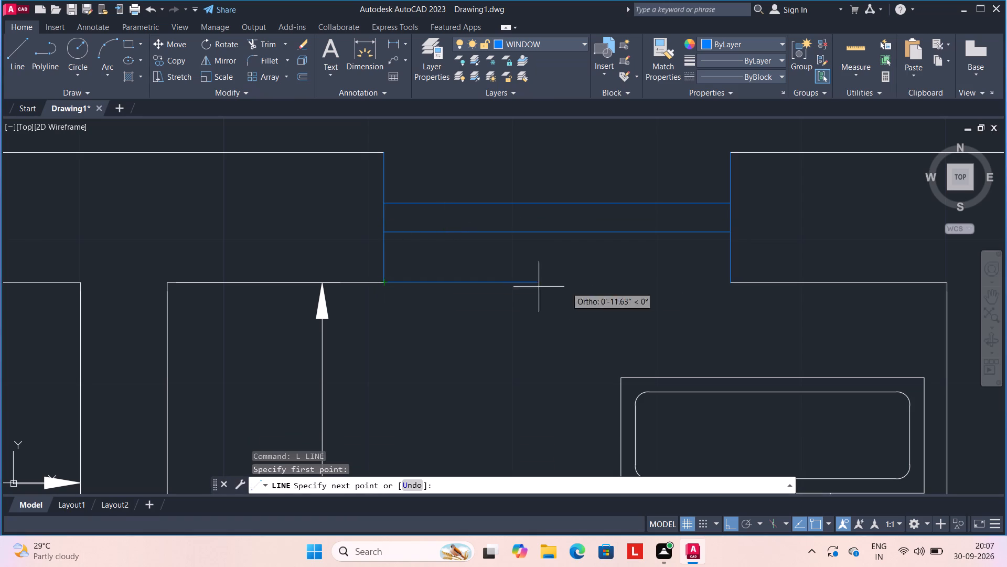
click(732, 281)
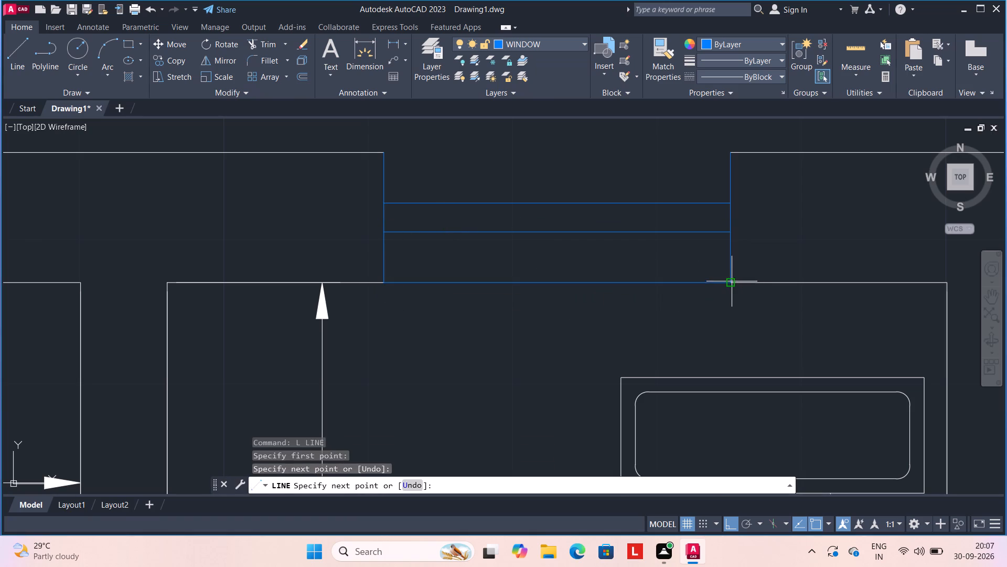
key(space)
key(l)
key(space)
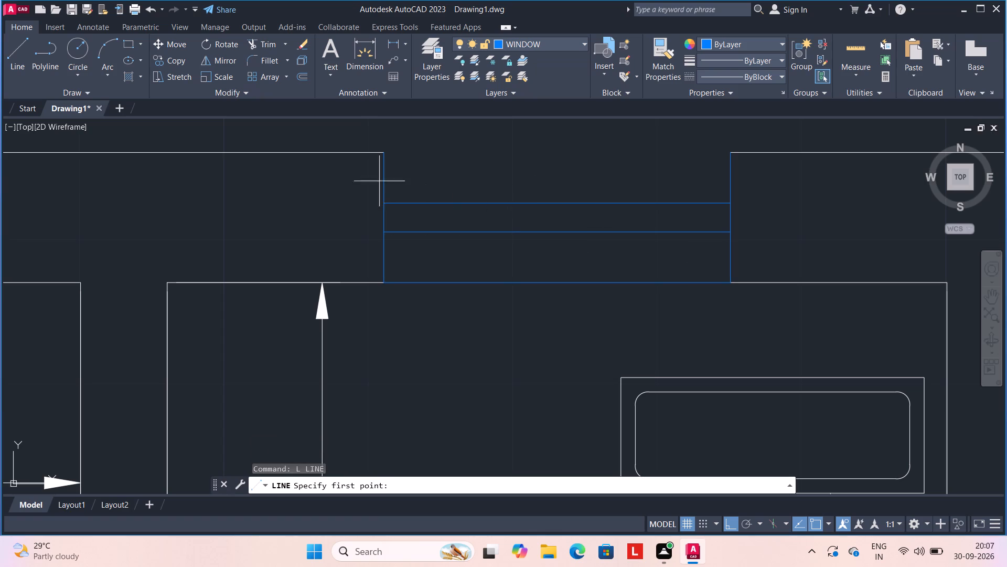
click(385, 156)
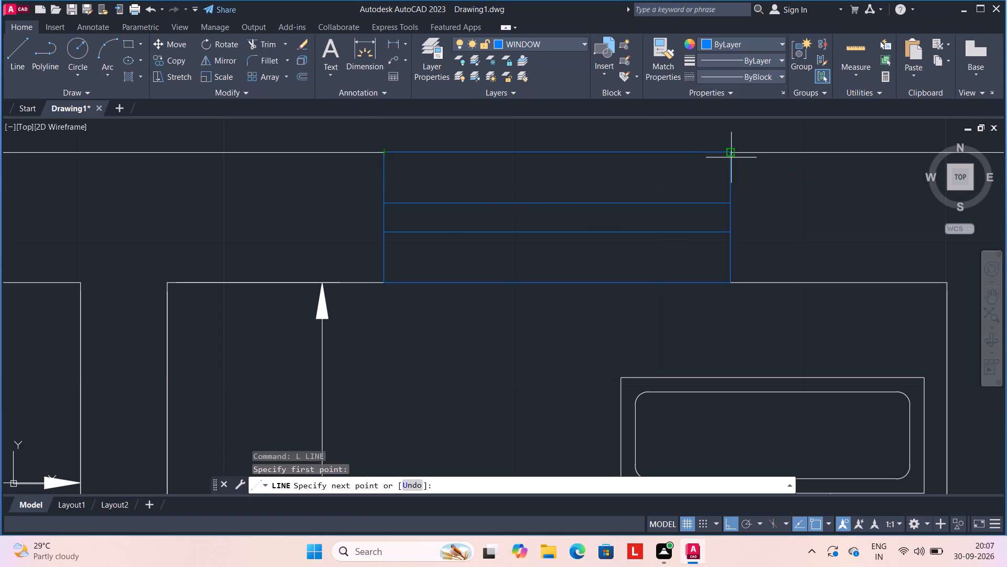
click(732, 157)
key(space)
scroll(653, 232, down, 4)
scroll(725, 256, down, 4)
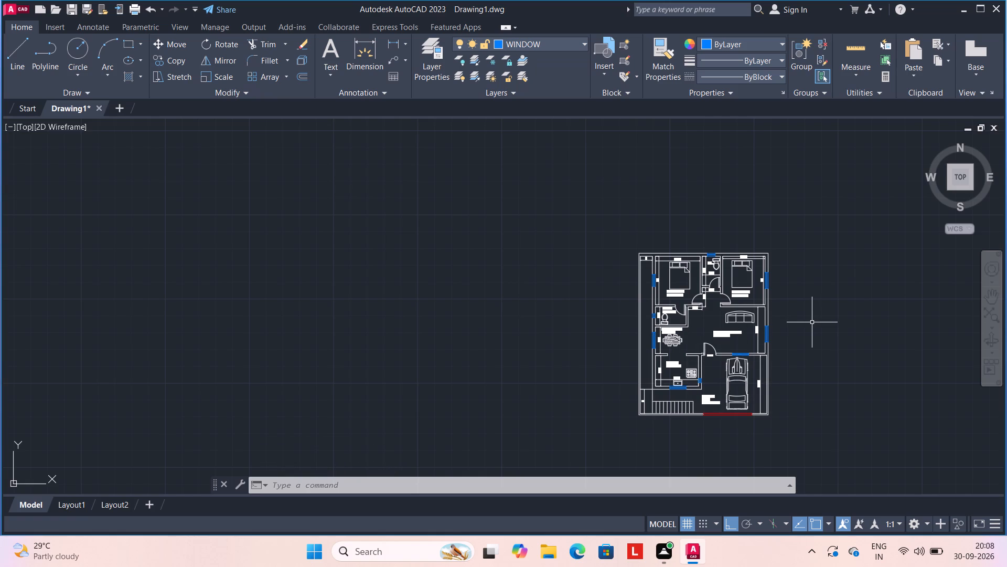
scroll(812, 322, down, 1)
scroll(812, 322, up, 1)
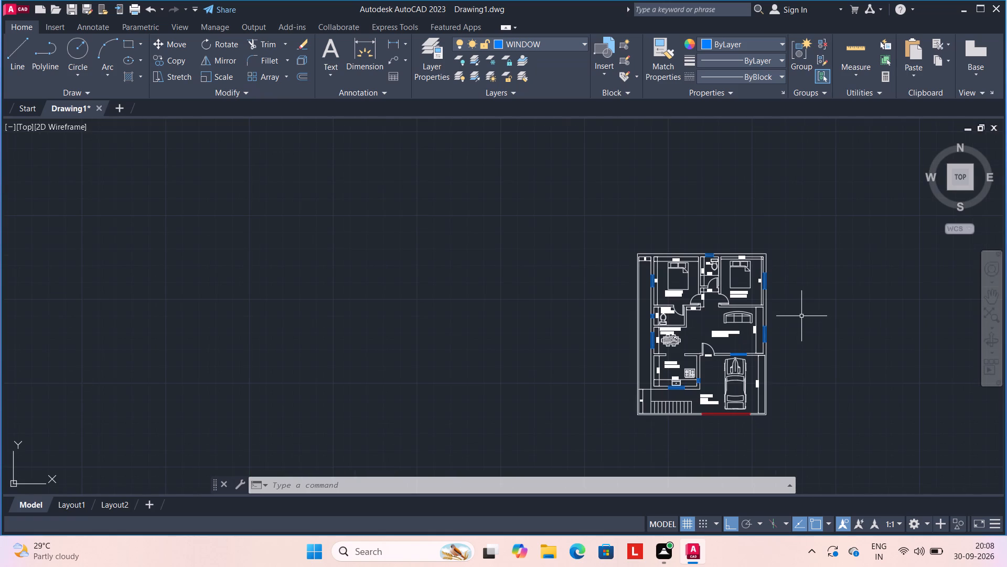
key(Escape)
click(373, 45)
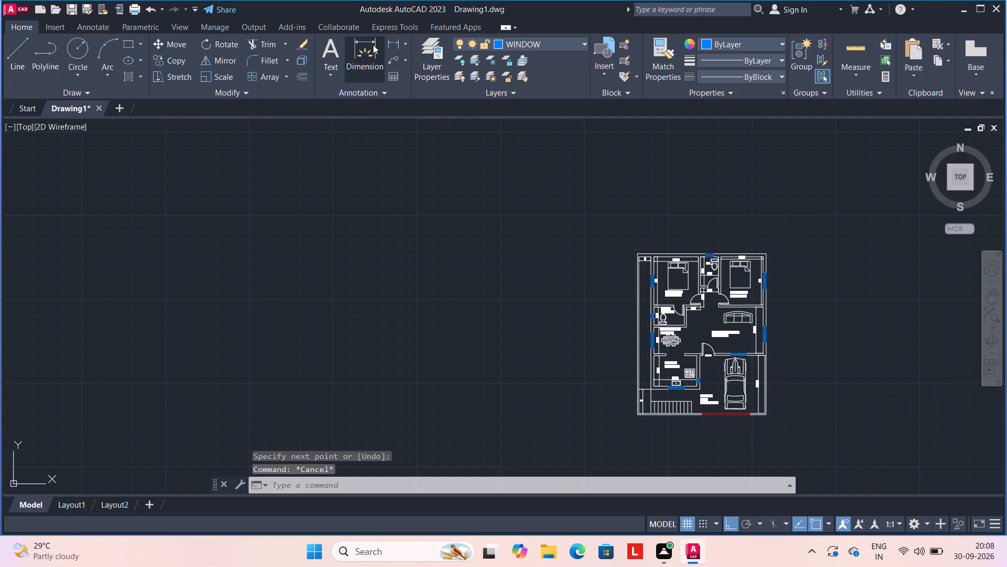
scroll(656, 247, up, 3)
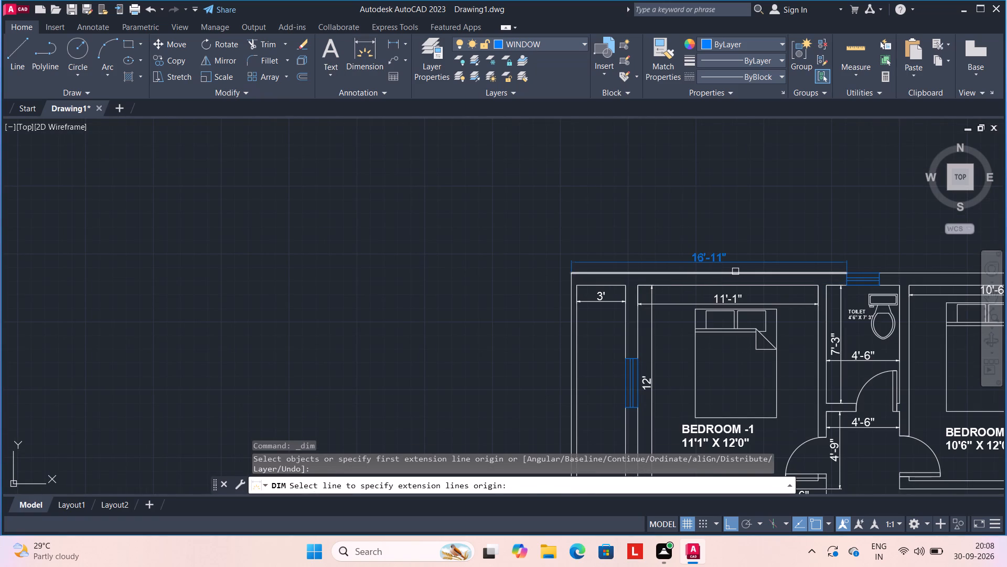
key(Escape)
Make layer 0 current and dimension the plan's overall outer width, placing the dimension above the top wall.
click(545, 45)
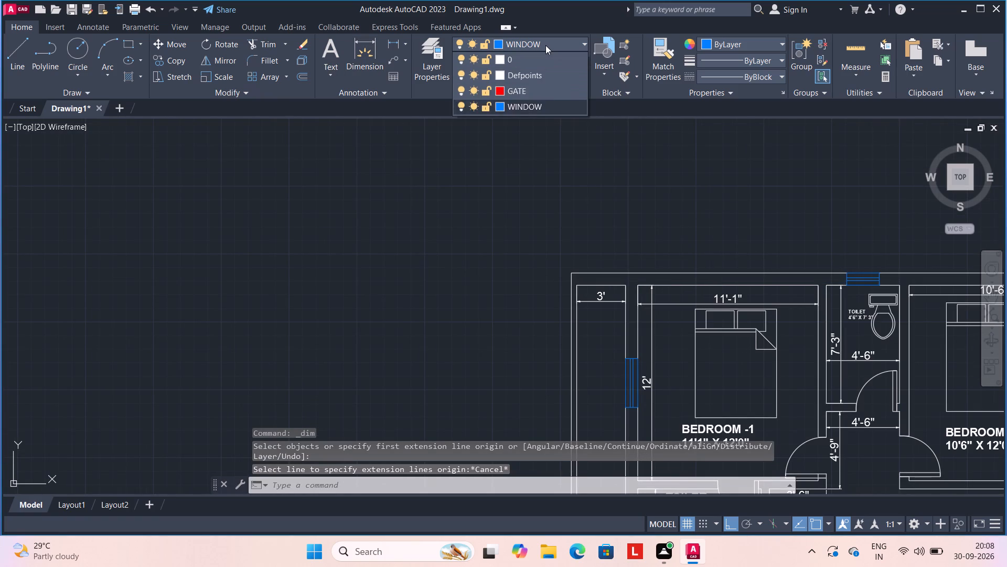
click(531, 59)
scroll(609, 183, down, 1)
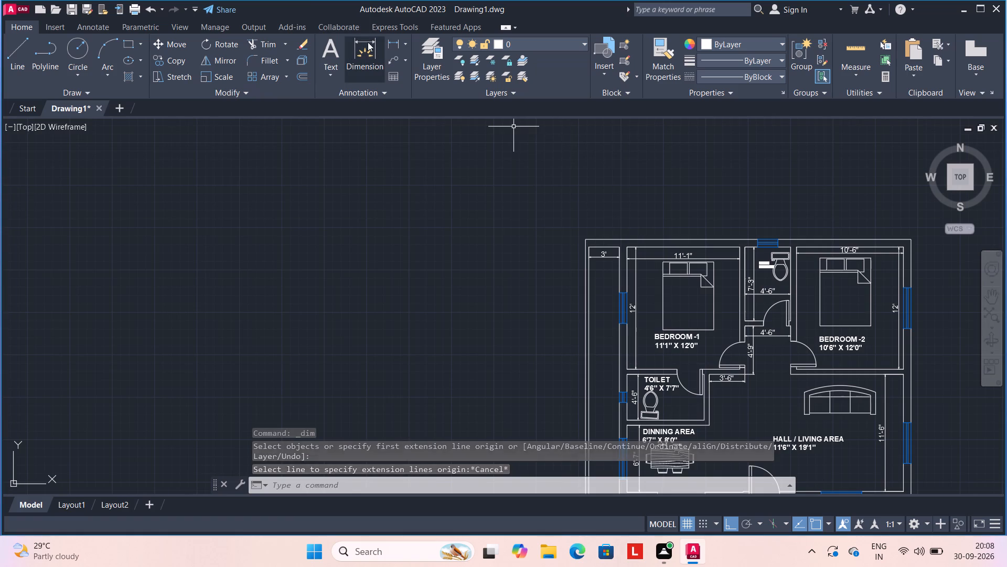
click(366, 37)
scroll(586, 230, up, 3)
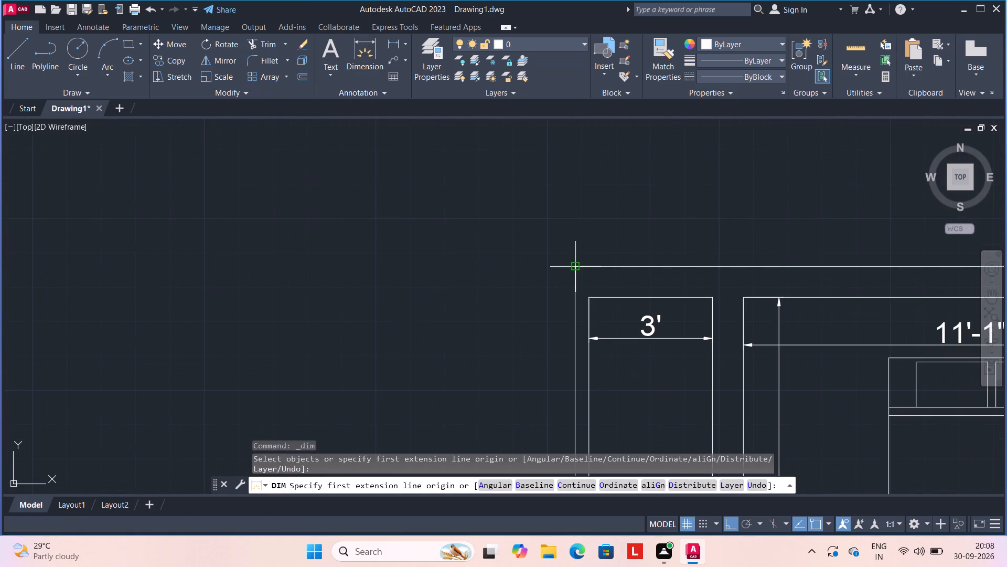
click(572, 270)
scroll(713, 264, down, 2)
middle_drag(715, 262, 322, 266)
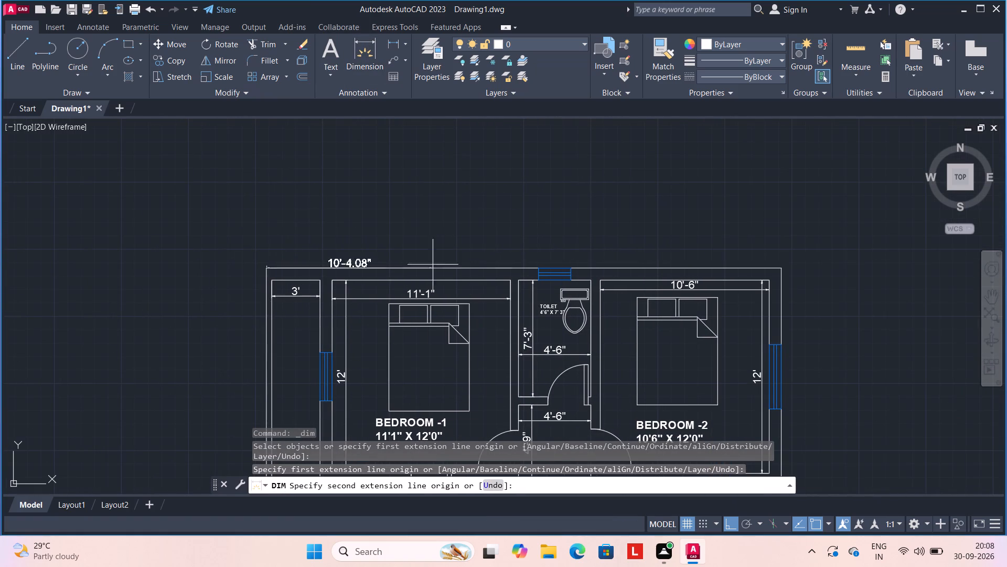
click(780, 270)
click(771, 245)
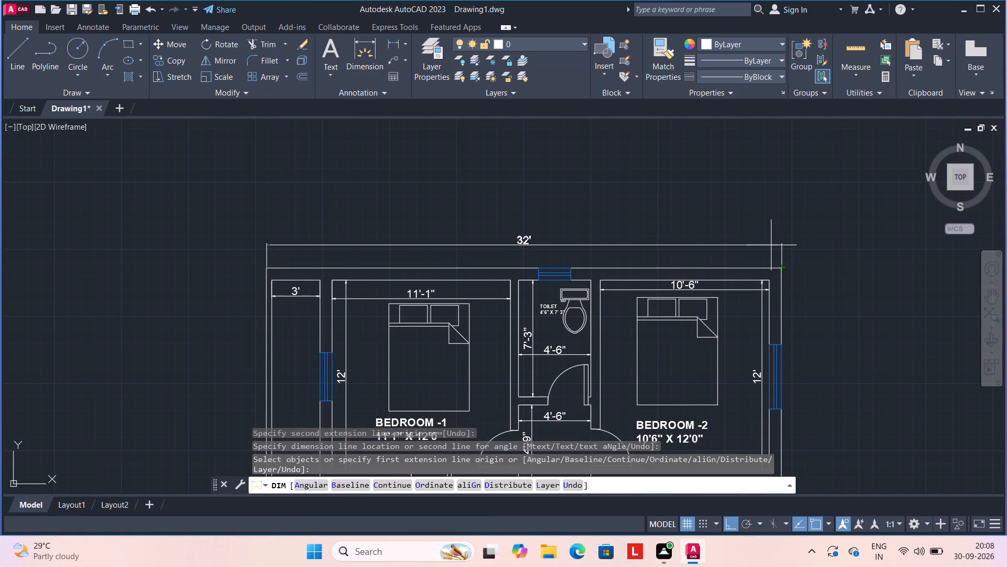
Dimension the plan's overall outer height between the right-hand corners, placing it outside the right wall.
click(783, 270)
scroll(790, 310, down, 3)
middle_drag(797, 368, 728, 281)
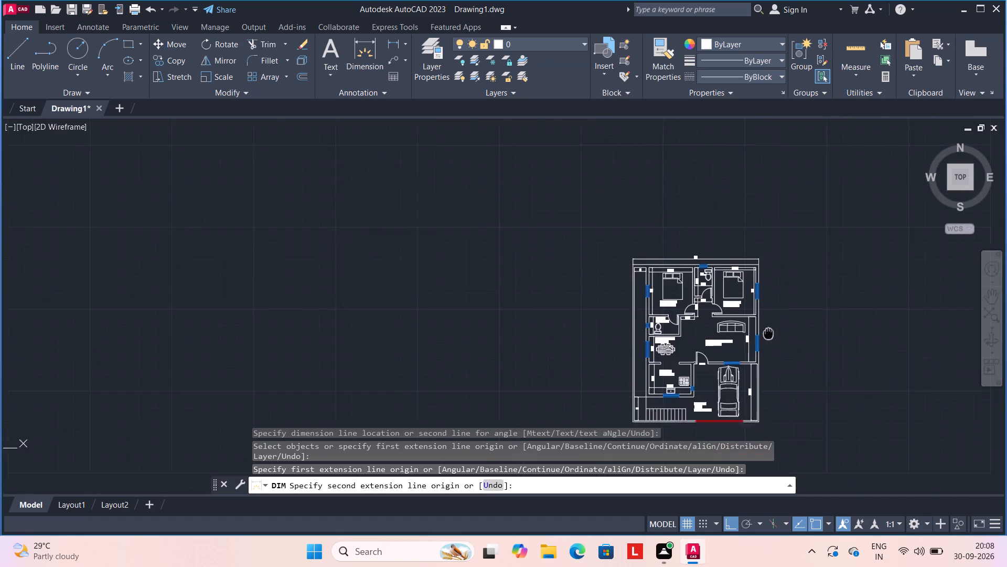
middle_drag(728, 281, 673, 195)
scroll(664, 280, up, 4)
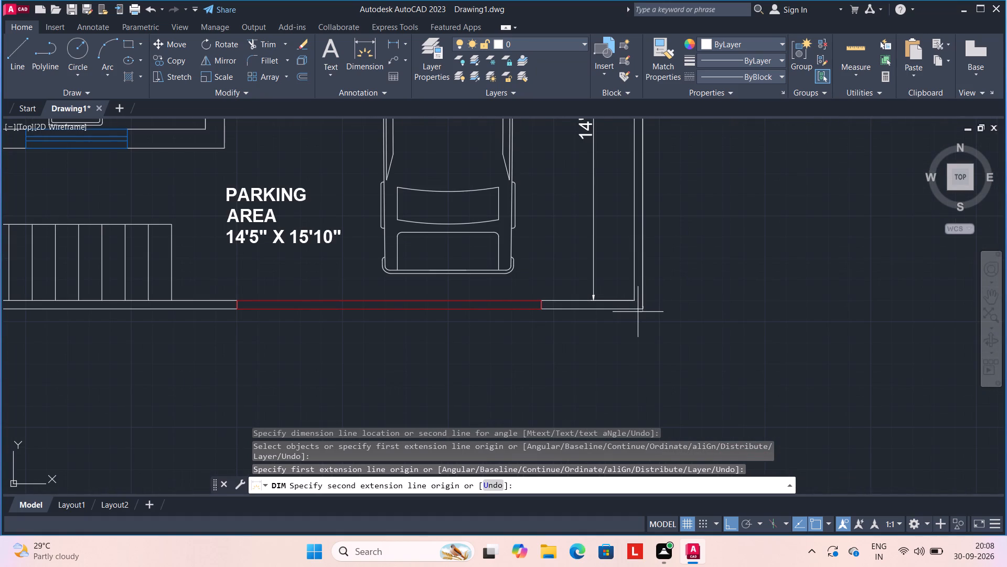
click(641, 310)
click(736, 308)
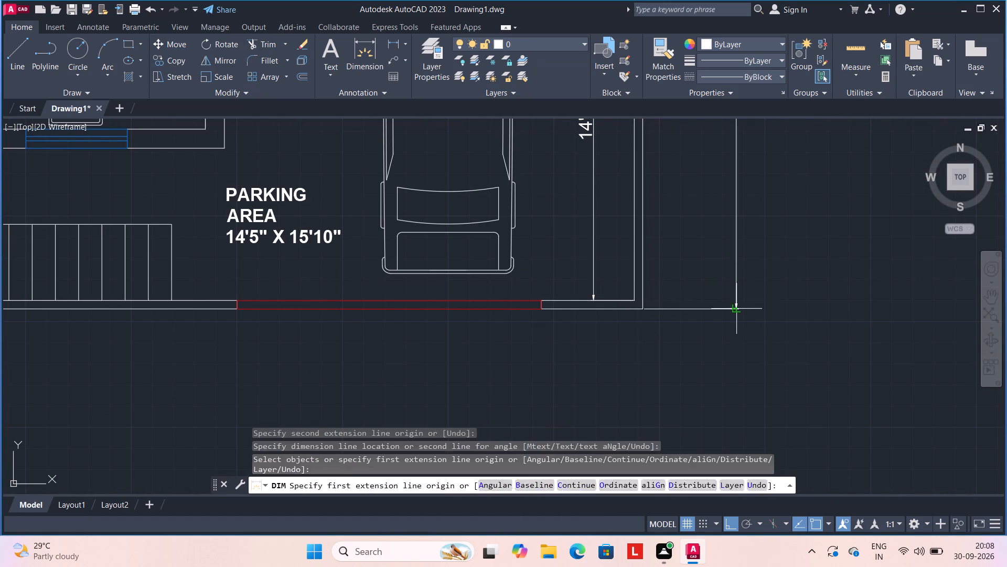
Dimension the plan's overall outer width between the bottom corners, placing it below the gate wall.
click(641, 308)
scroll(143, 297, down, 2)
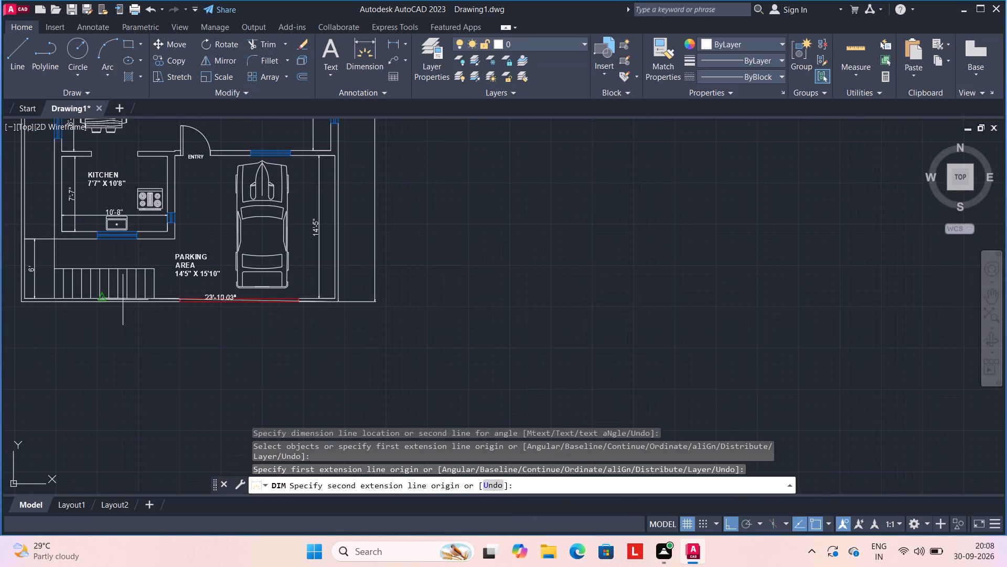
middle_drag(123, 300, 459, 325)
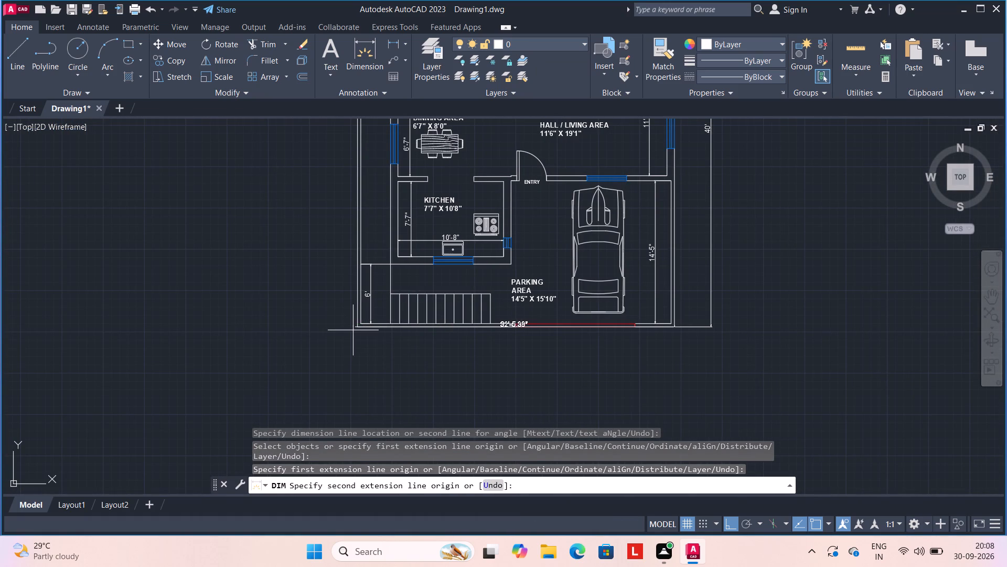
click(360, 328)
click(353, 364)
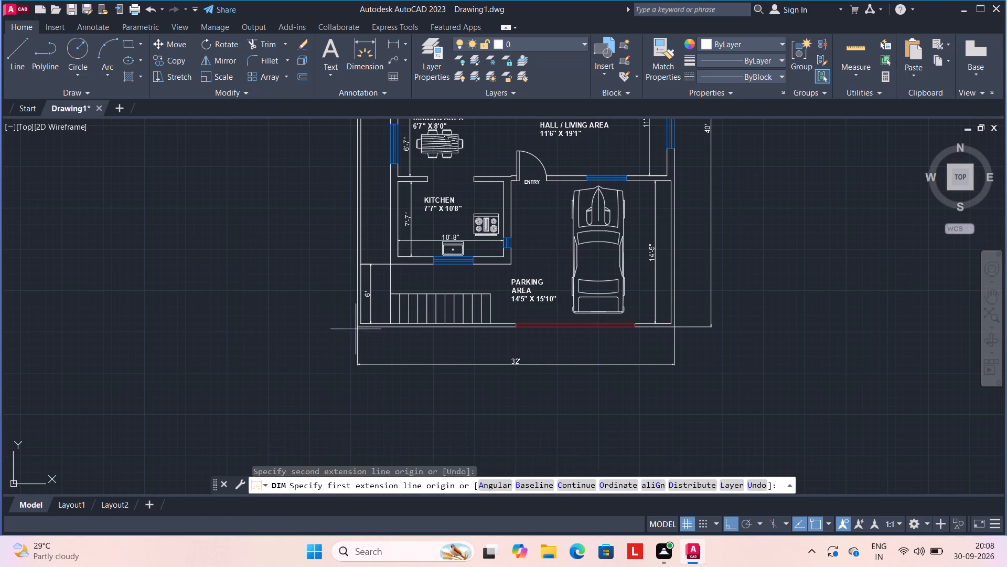
Dimension the plan's overall outer height between the left-hand corners, placing it outside the left wall.
click(357, 328)
scroll(351, 259, down, 1)
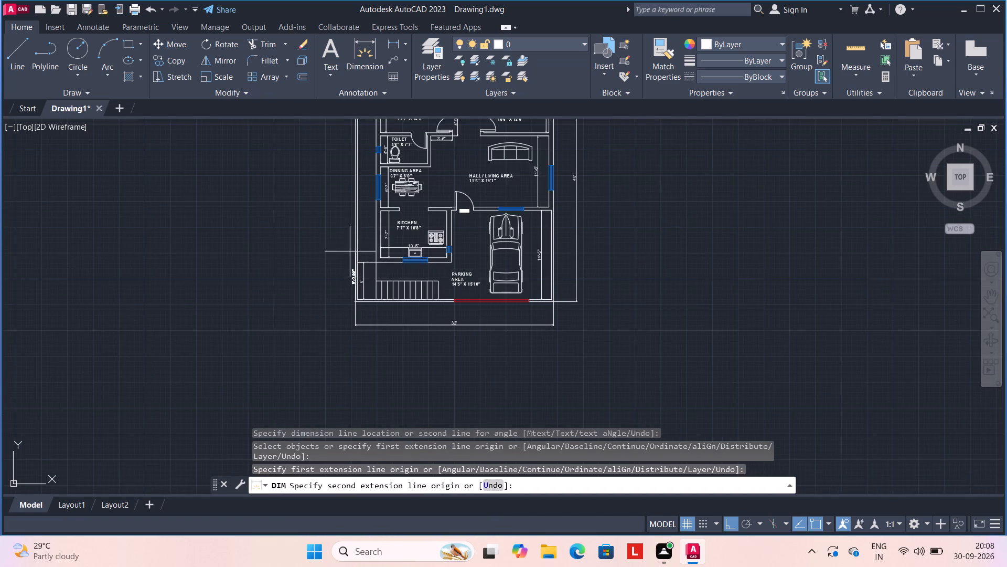
middle_drag(348, 238, 400, 432)
scroll(398, 259, up, 4)
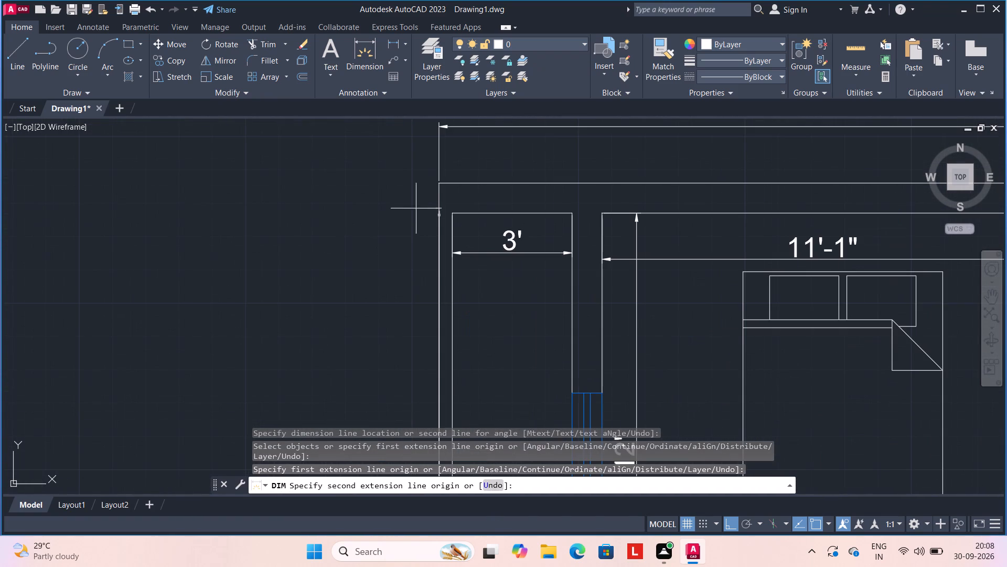
click(438, 183)
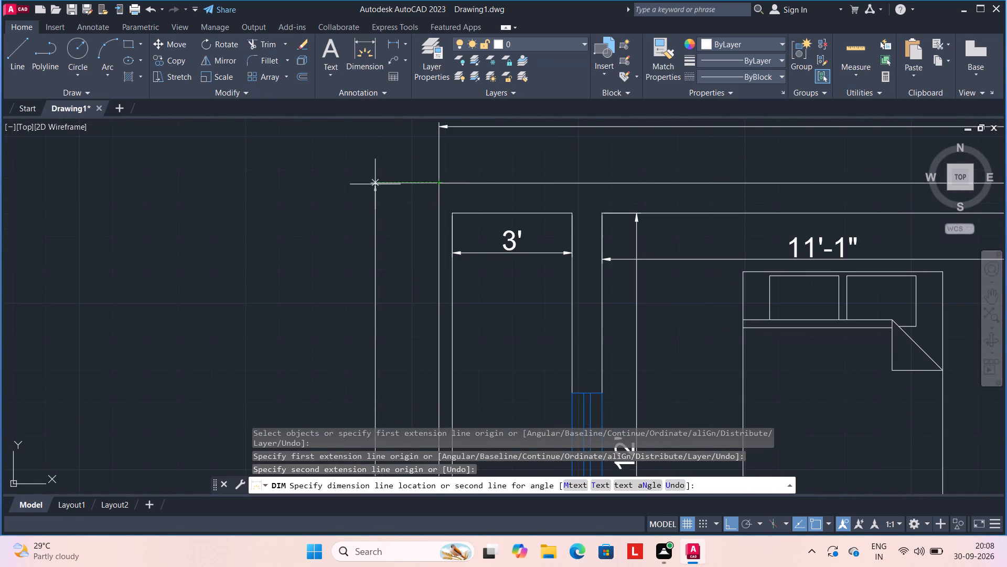
click(375, 184)
scroll(375, 184, down, 4)
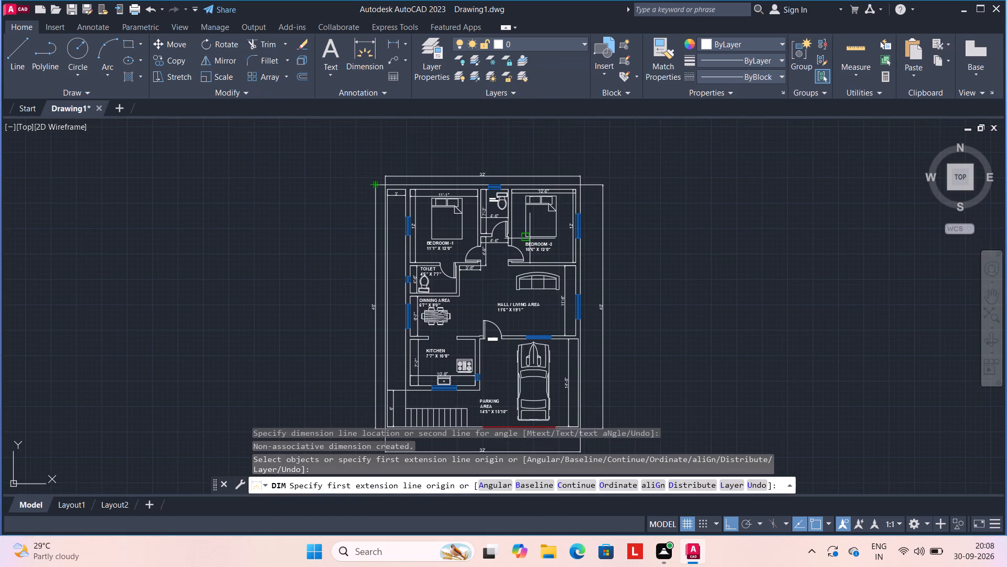
key(Escape)
key(space)
scroll(607, 294, down, 2)
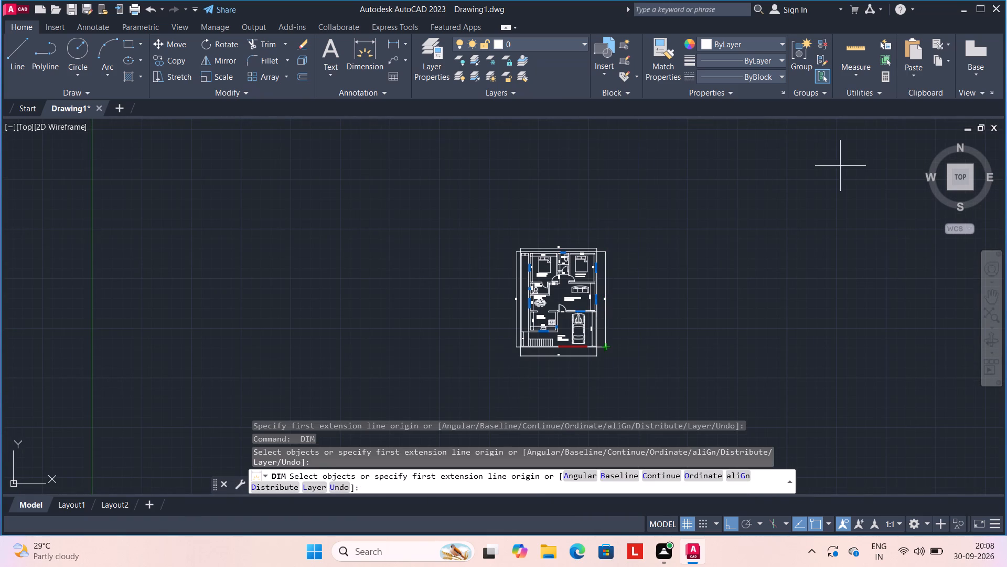
Save the drawing in the Documents folder under the file name EAST FACING PLAN.
click(16, 12)
click(46, 151)
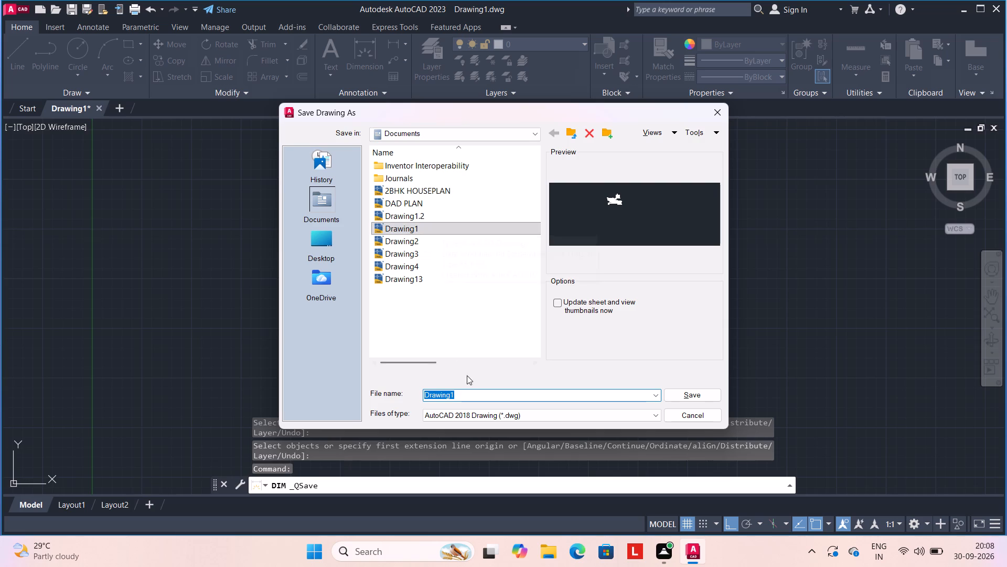
click(459, 397)
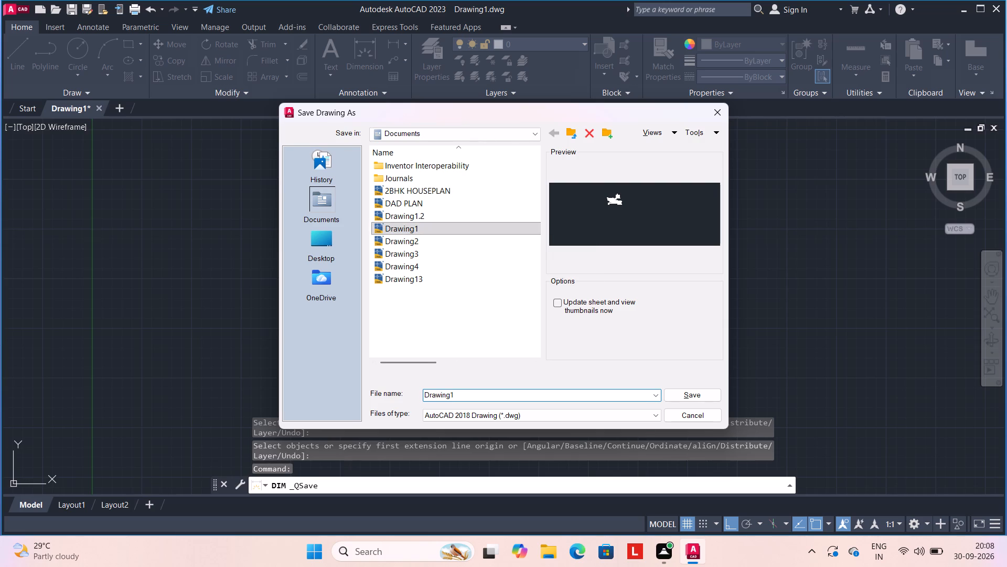
key(BackSpace)
key(BackSpace)
key(BackSpace)
key(BackSpace)
key(BackSpace)
key(BackSpace)
key(BackSpace)
key(BackSpace)
key(BackSpace)
key(BackSpace)
key(BackSpace)
key(BackSpace)
key(BackSpace)
text(EAST FACING PLAN)
key(space)
key(Return)
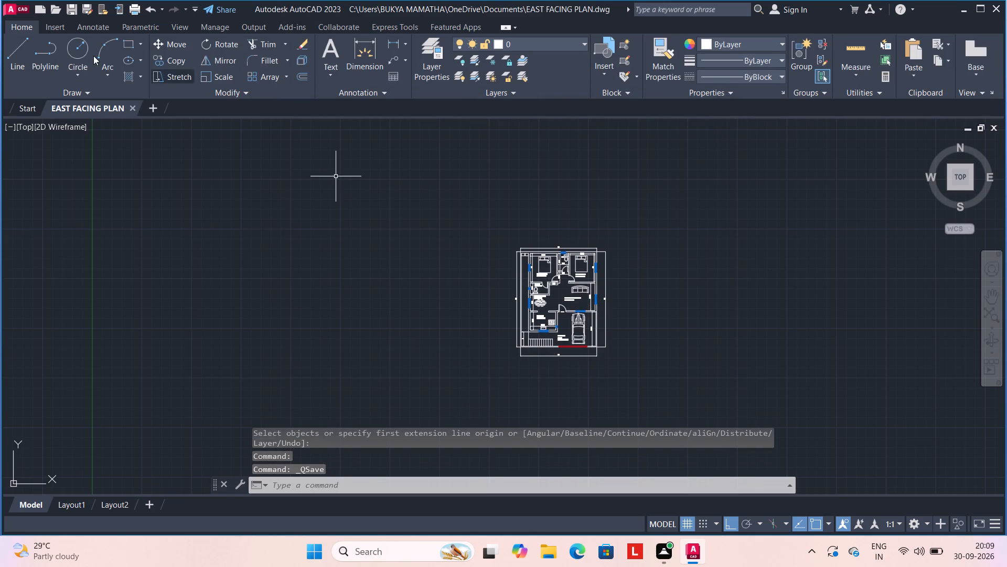
Save the drawing again under its current name.
click(21, 6)
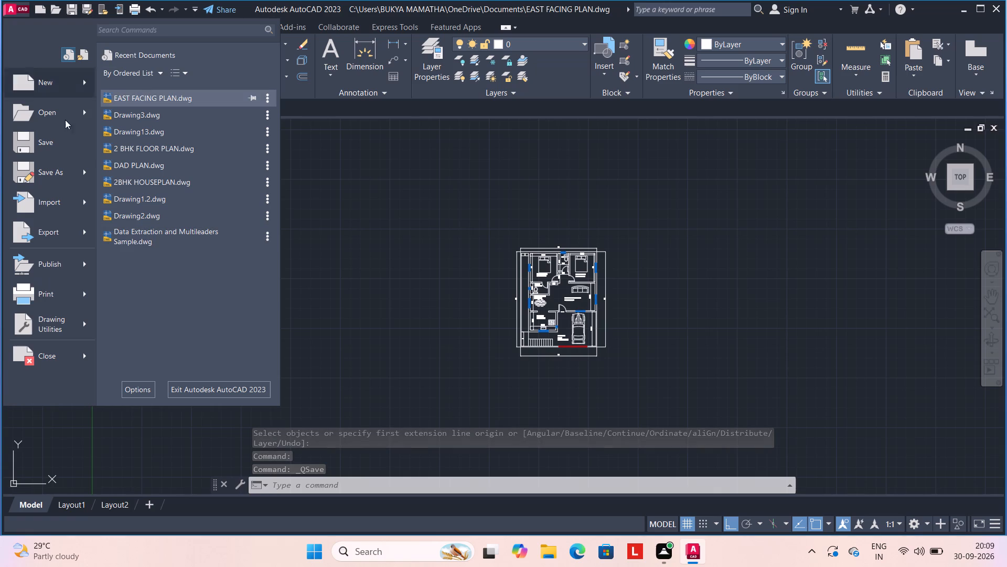
click(56, 150)
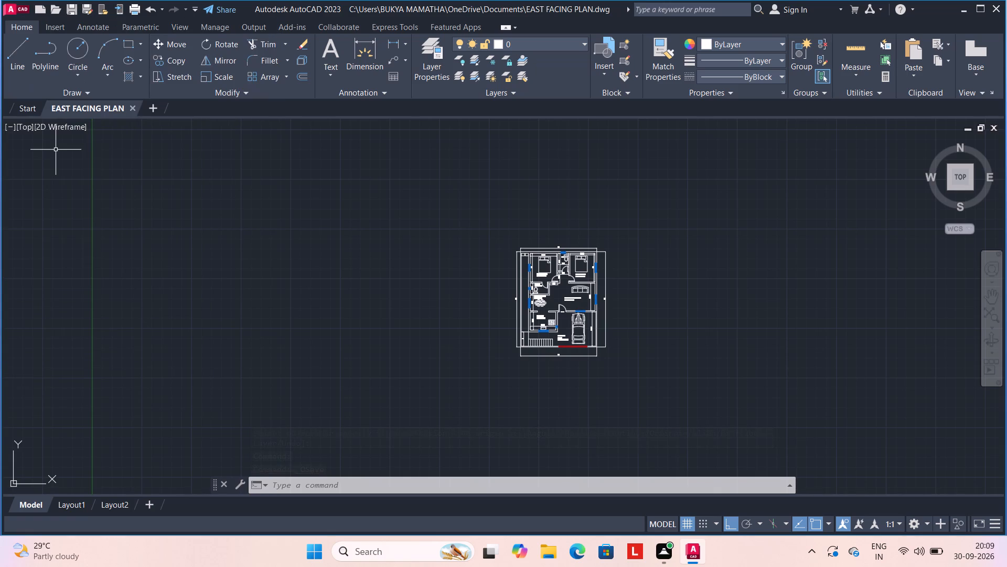
click(17, 7)
click(19, 142)
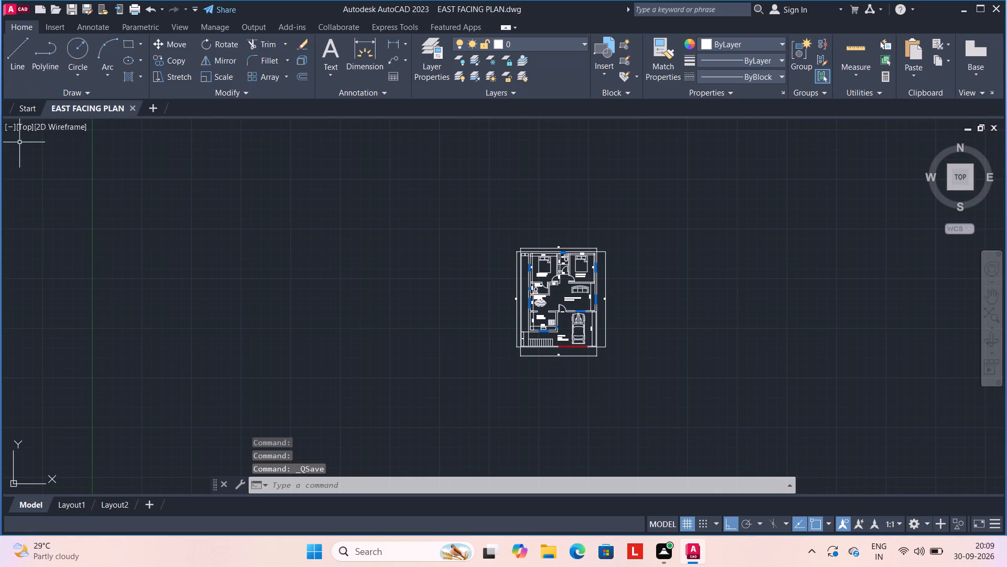
Save a copy of the drawing to the Desktop, keeping the file name EAST FACING PLAN and the AutoCAD 2018 Drawing type.
click(18, 7)
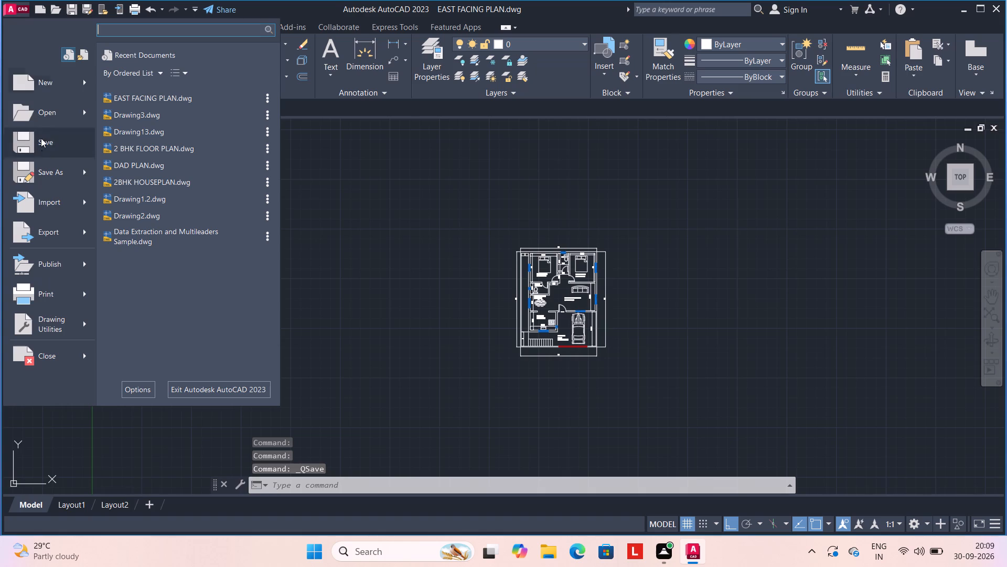
click(33, 176)
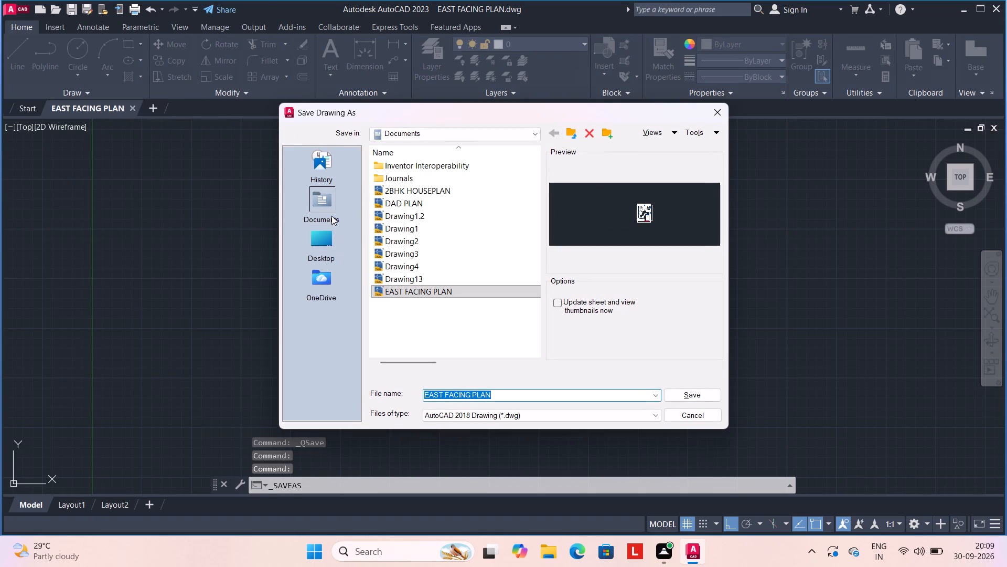
click(327, 238)
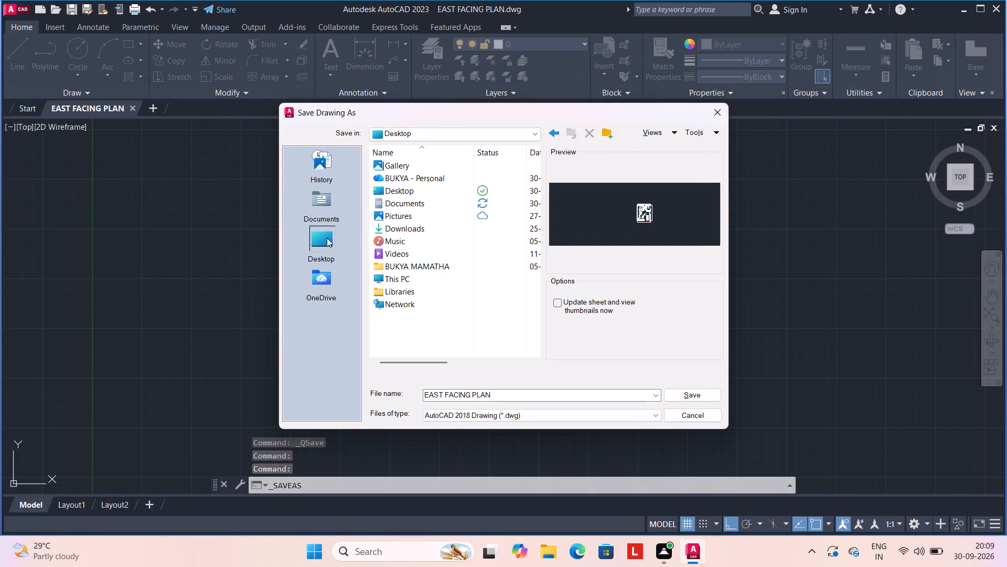
click(685, 398)
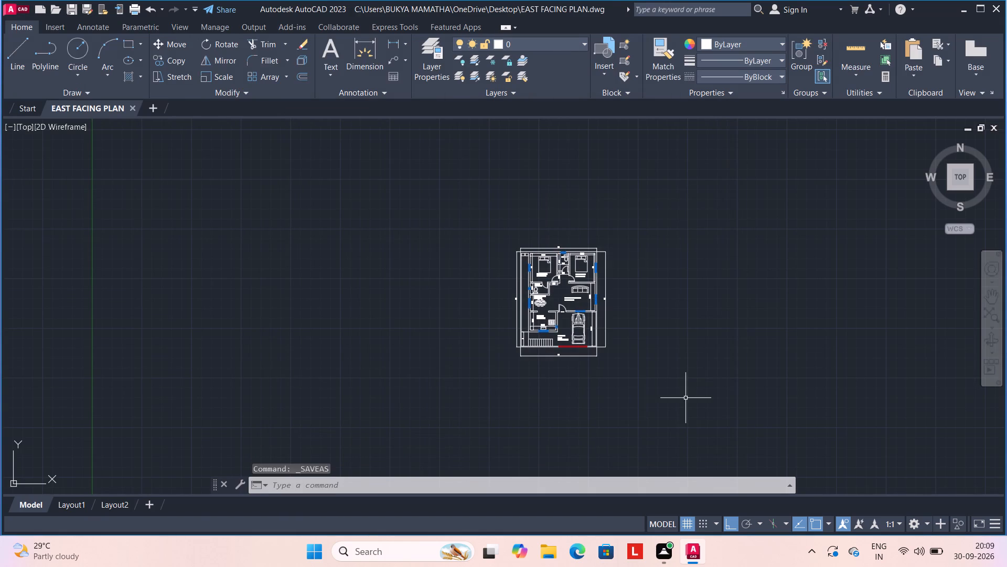
Close AutoCAD.
click(995, 8)
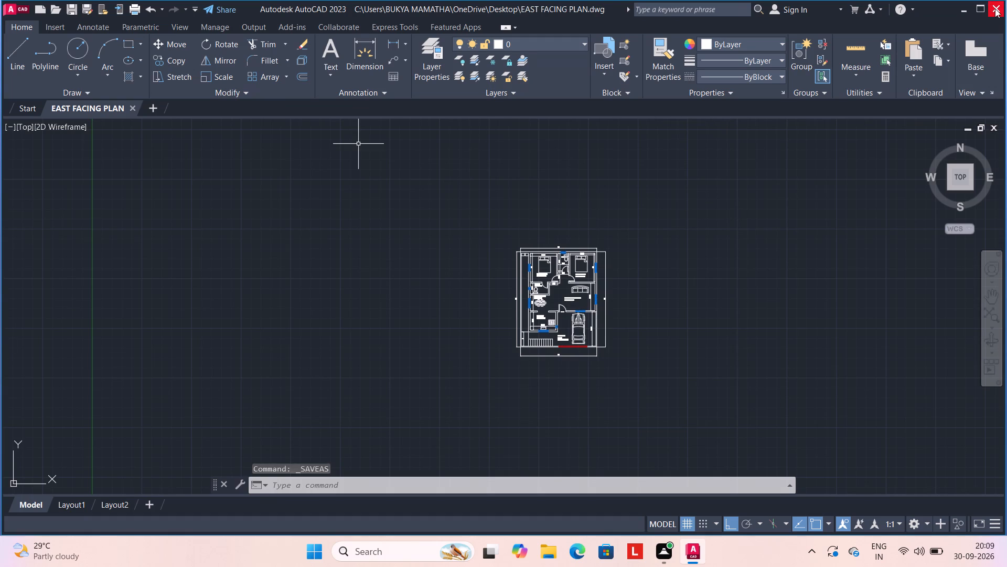